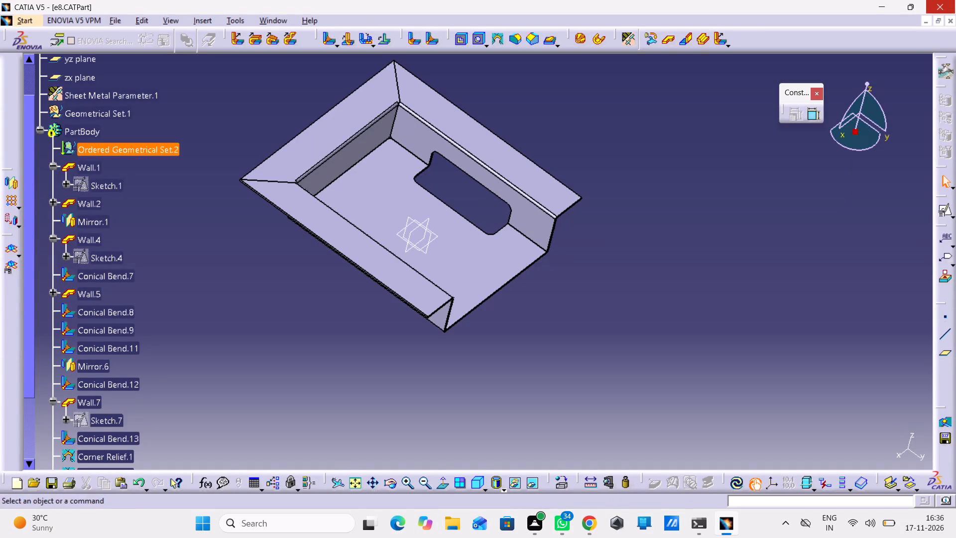
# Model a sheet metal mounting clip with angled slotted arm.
# Close the e8.CATPart document.
pyautogui.click(950, 16)
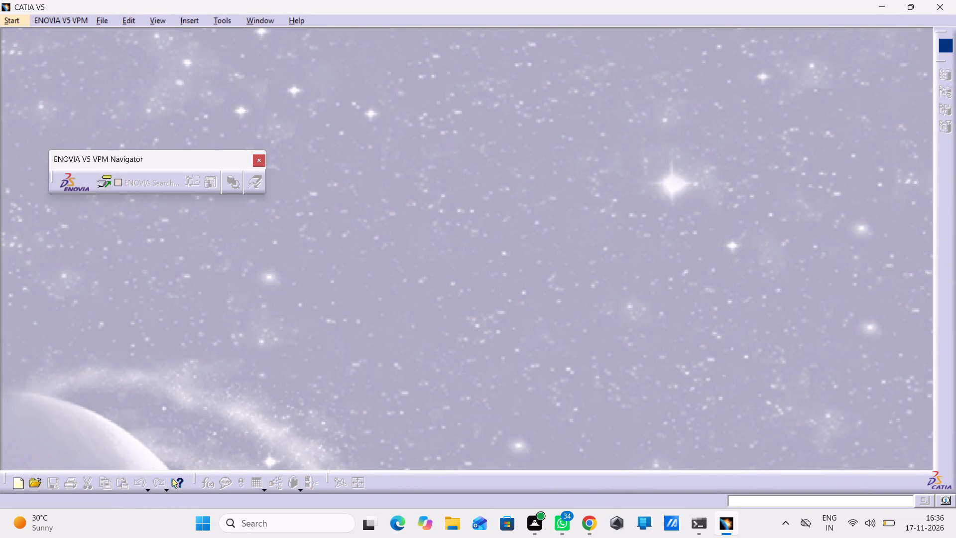
# Create a new part in the Generative Sheetmetal Design workbench, keeping the default name Part1 and the default hybrid design options.
pyautogui.click(23, 21)
pyautogui.click(45, 57)
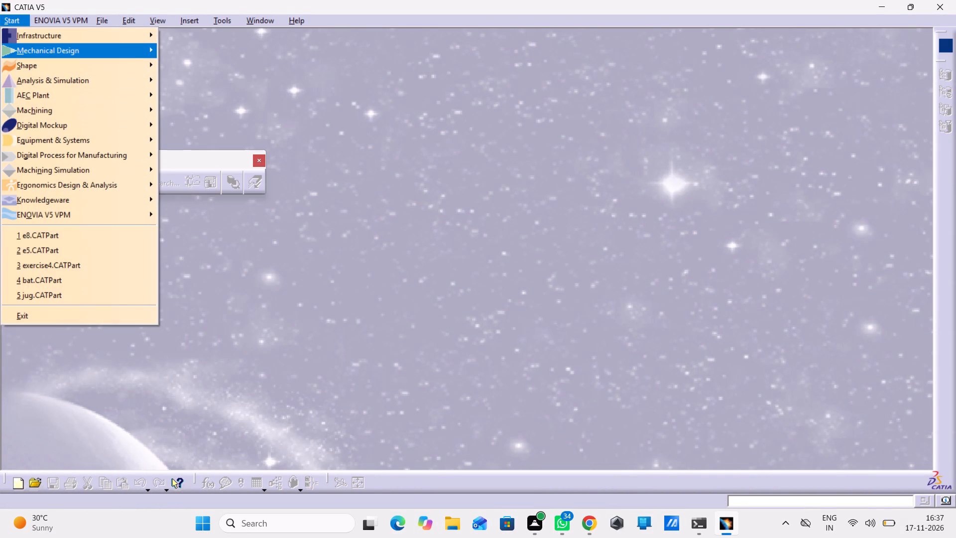
pyautogui.click(79, 56)
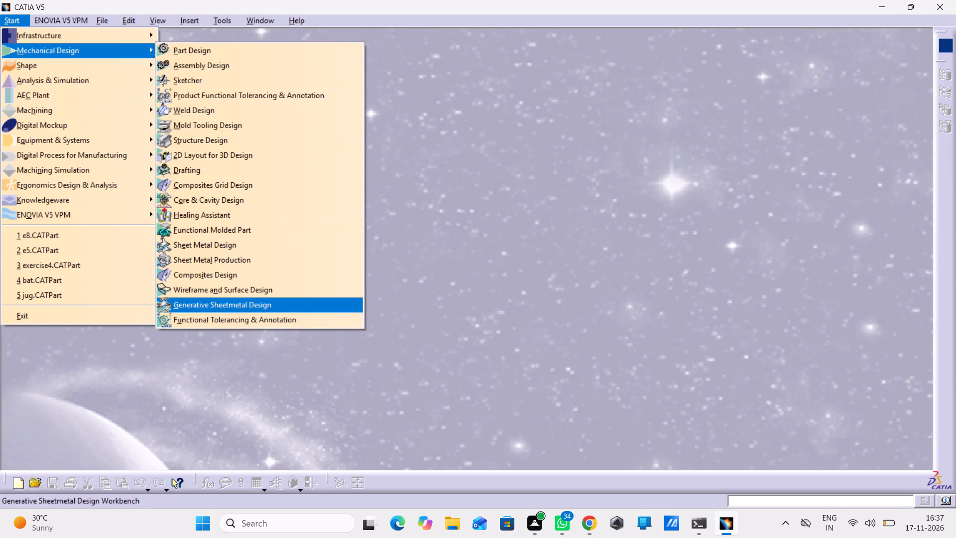
pyautogui.click(220, 309)
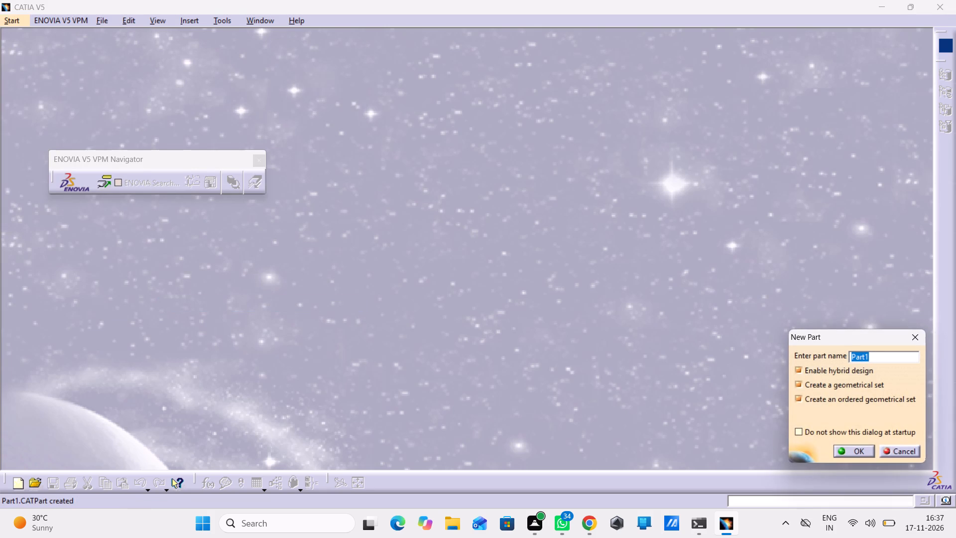
pyautogui.click(847, 454)
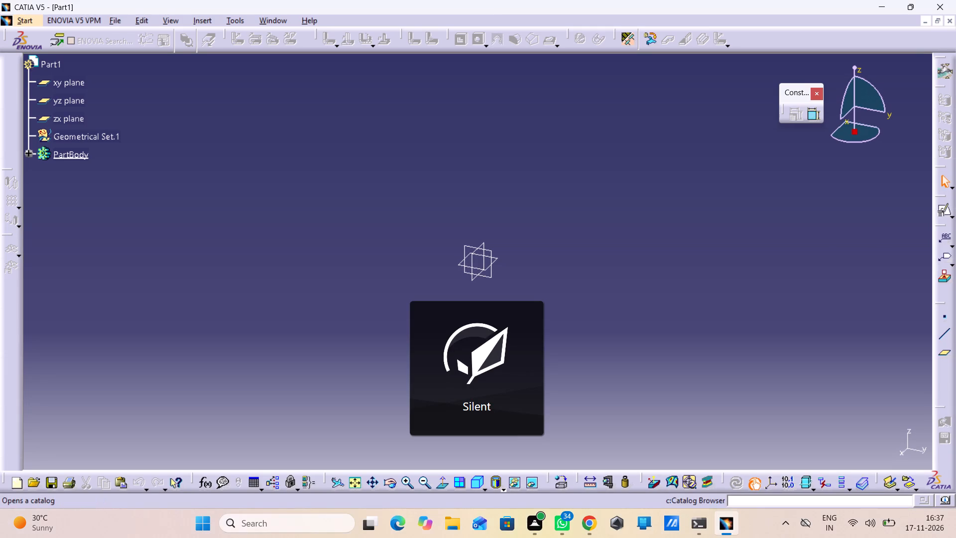
pyautogui.click(869, 101)
pyautogui.click(740, 286)
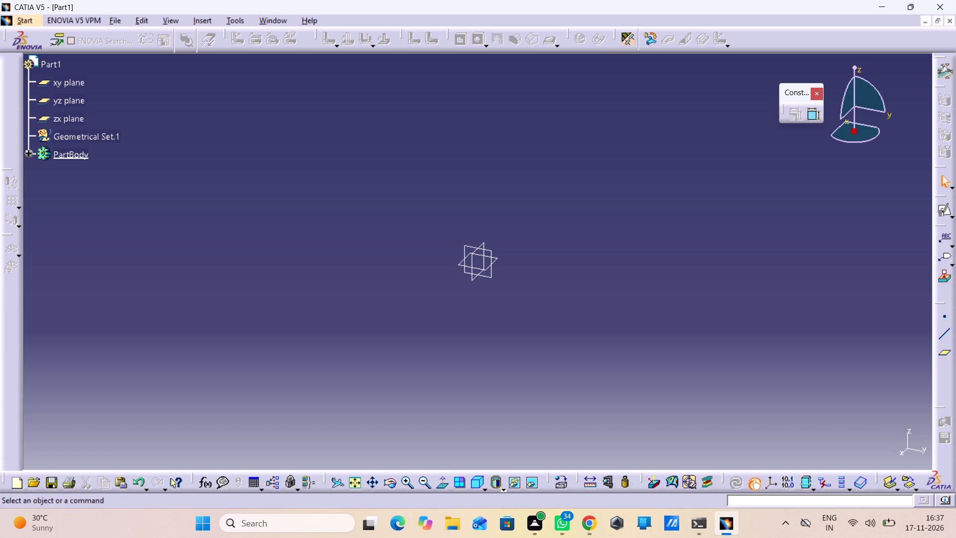
# Start a positioned sketch on the xy plane with its axes swapped and the V direction reversed.
pyautogui.click(496, 261)
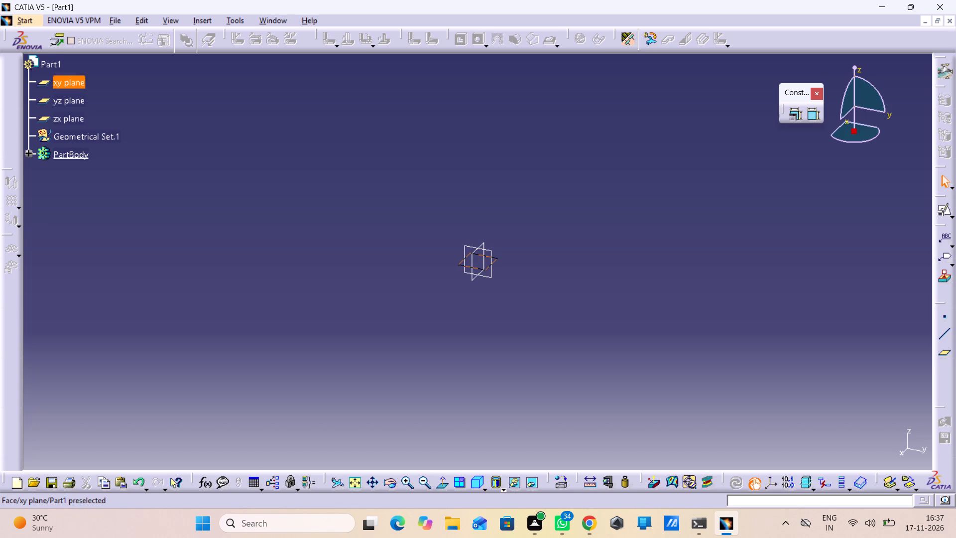
pyautogui.click(944, 207)
pyautogui.click(887, 433)
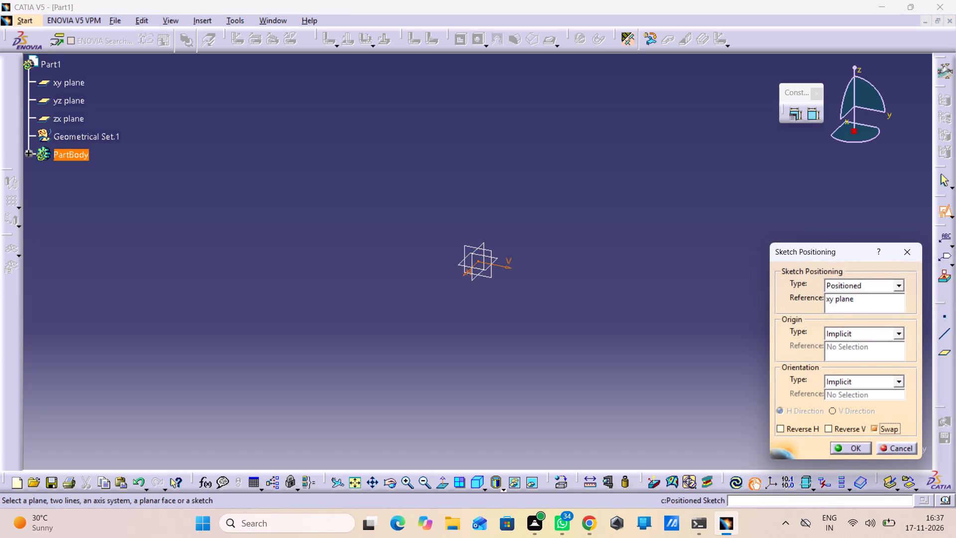
pyautogui.click(852, 437)
pyautogui.click(845, 428)
pyautogui.click(840, 441)
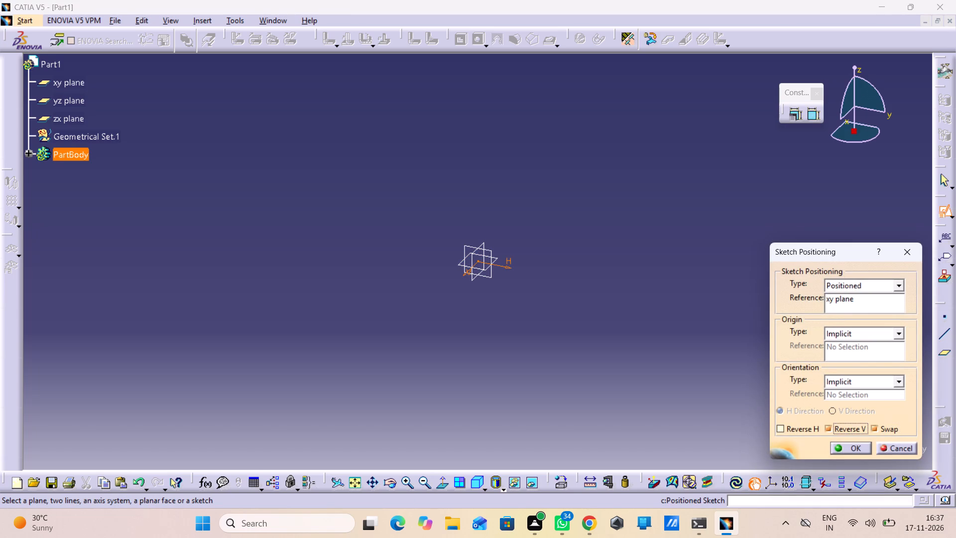
pyautogui.click(840, 448)
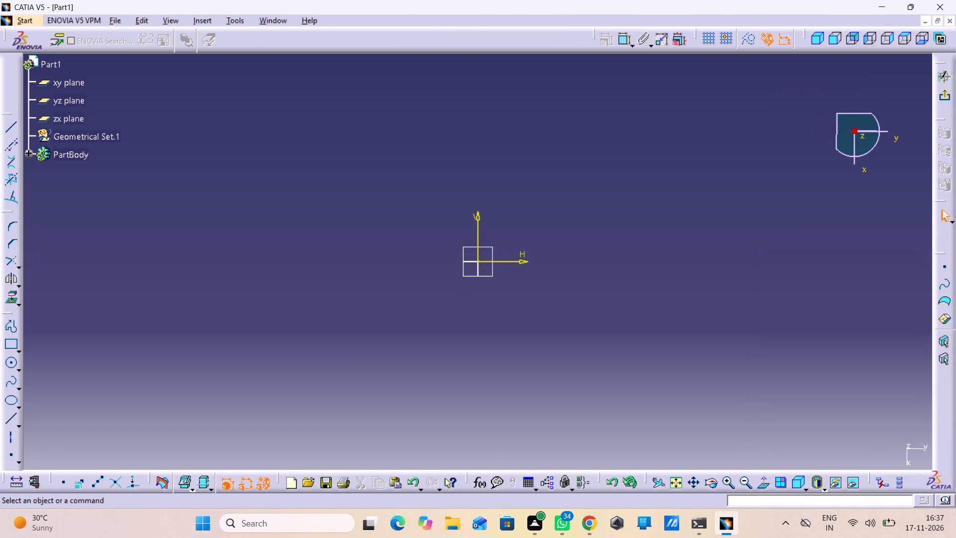
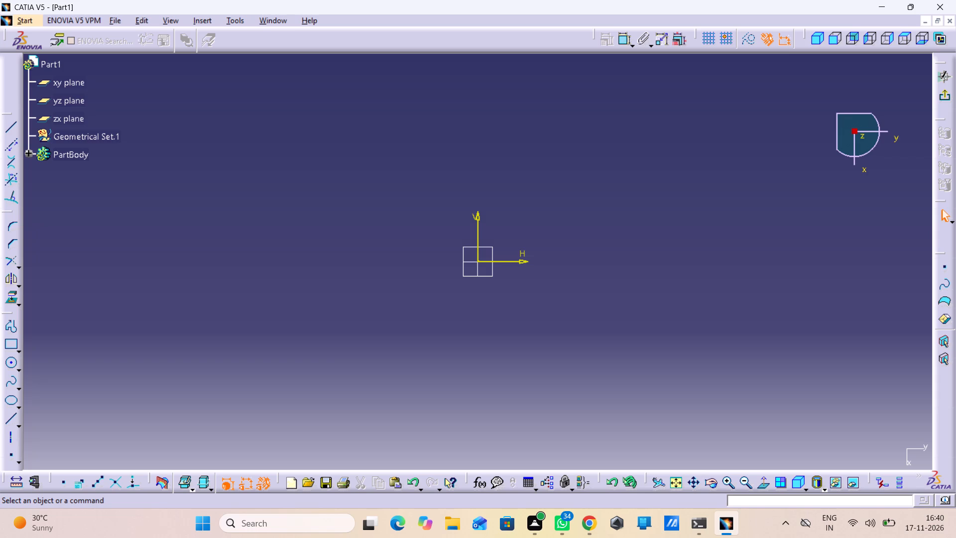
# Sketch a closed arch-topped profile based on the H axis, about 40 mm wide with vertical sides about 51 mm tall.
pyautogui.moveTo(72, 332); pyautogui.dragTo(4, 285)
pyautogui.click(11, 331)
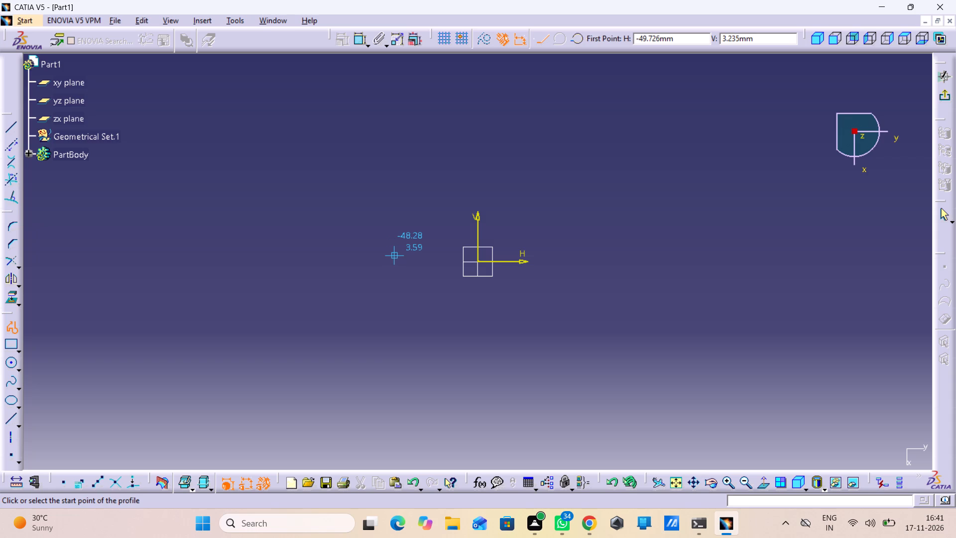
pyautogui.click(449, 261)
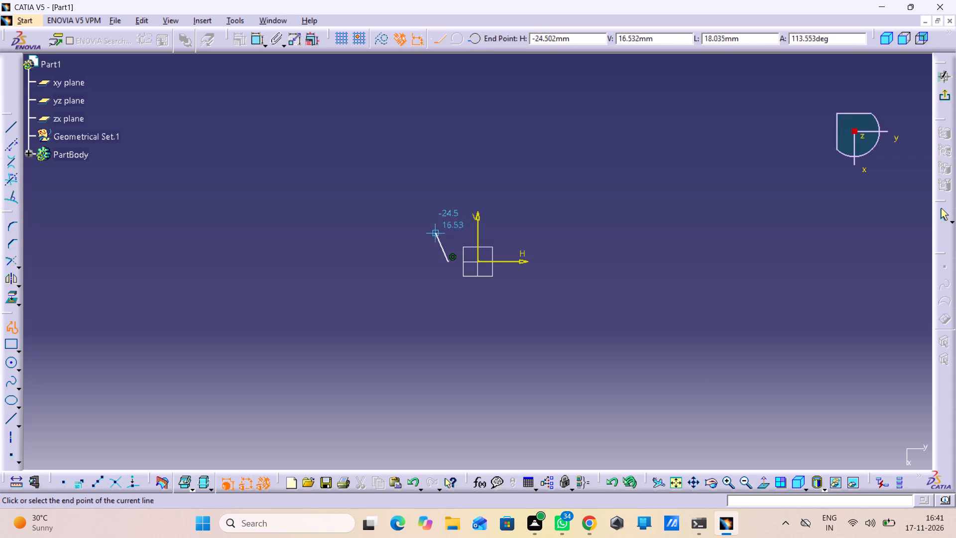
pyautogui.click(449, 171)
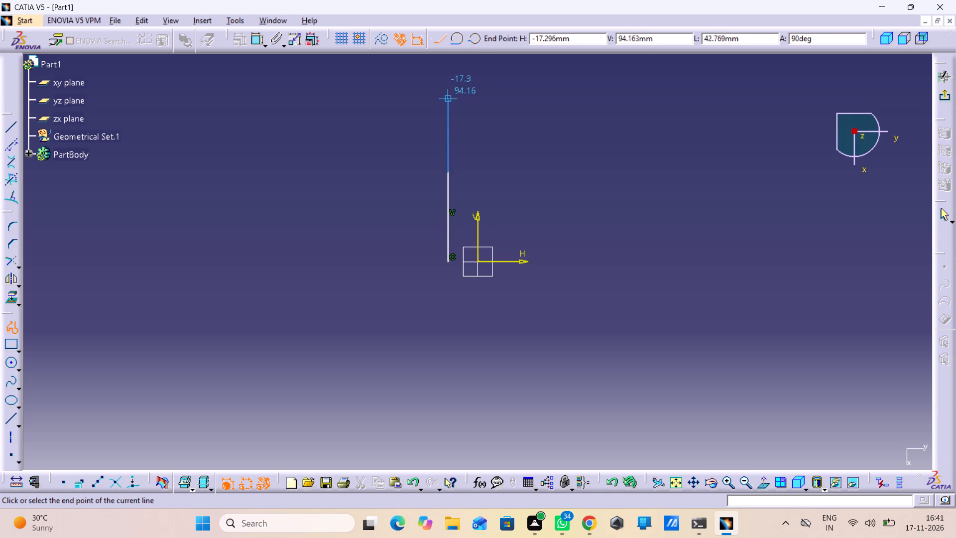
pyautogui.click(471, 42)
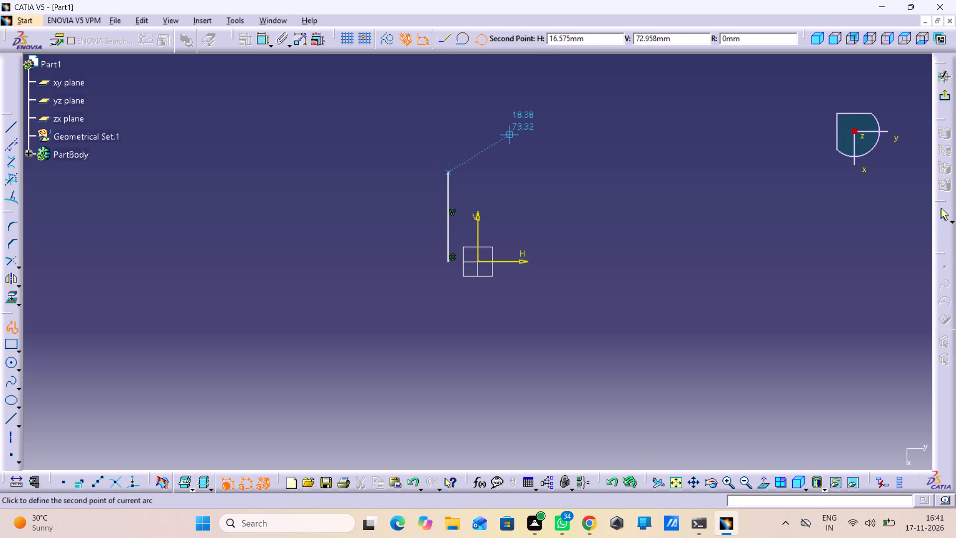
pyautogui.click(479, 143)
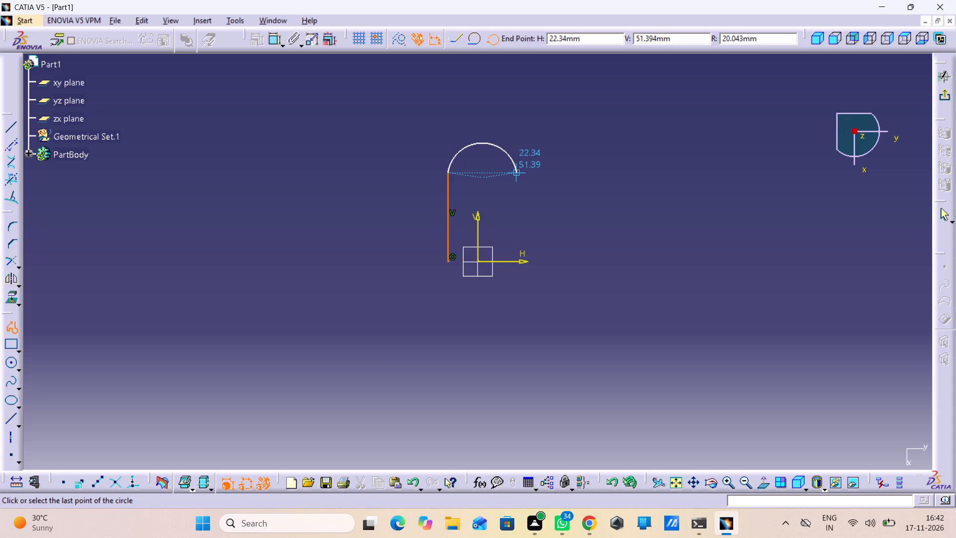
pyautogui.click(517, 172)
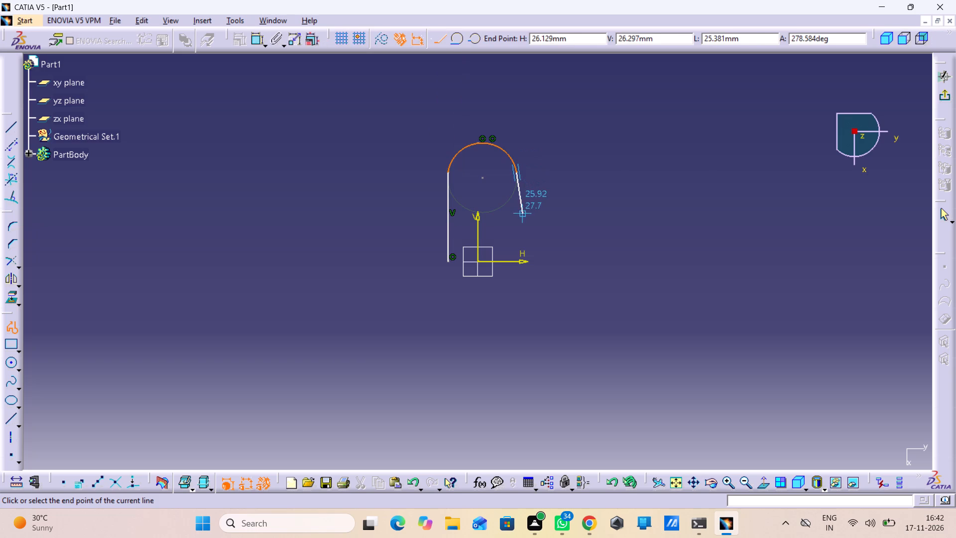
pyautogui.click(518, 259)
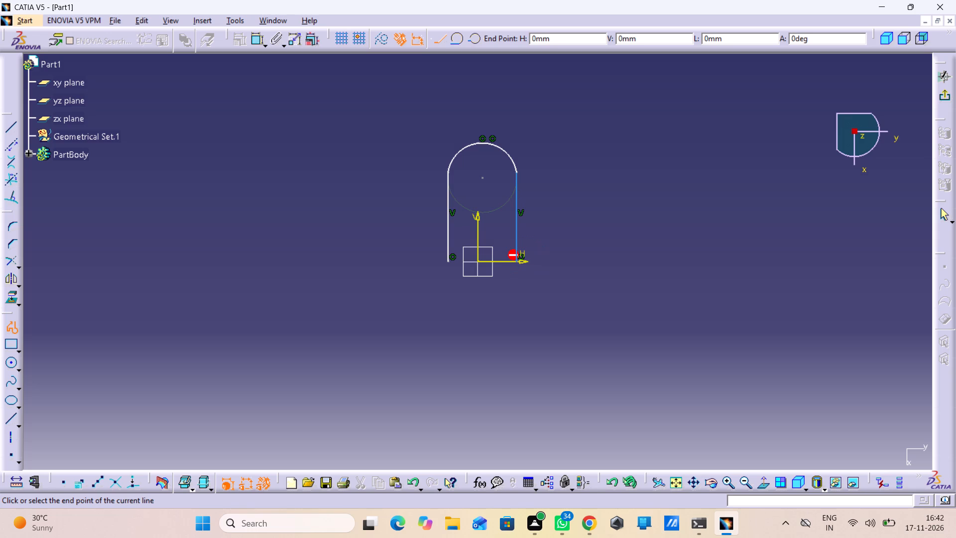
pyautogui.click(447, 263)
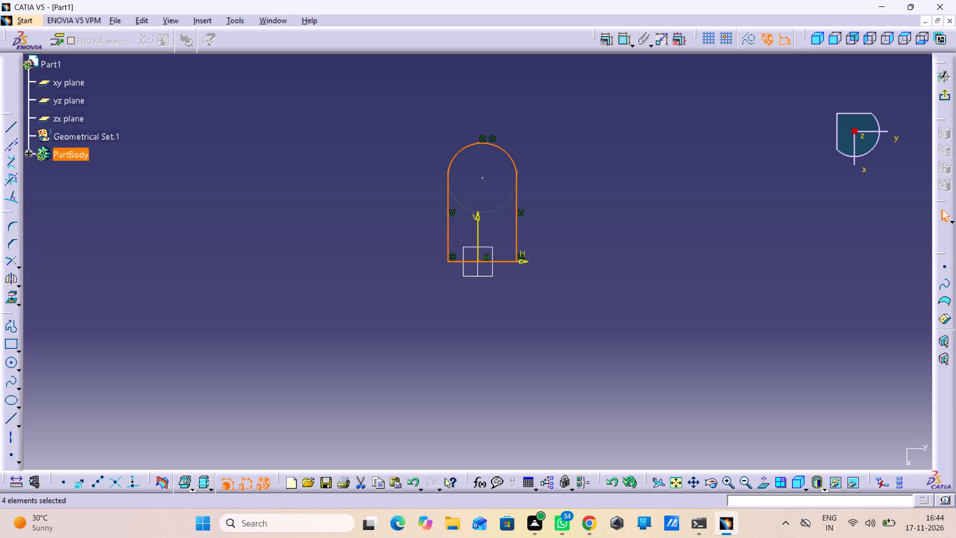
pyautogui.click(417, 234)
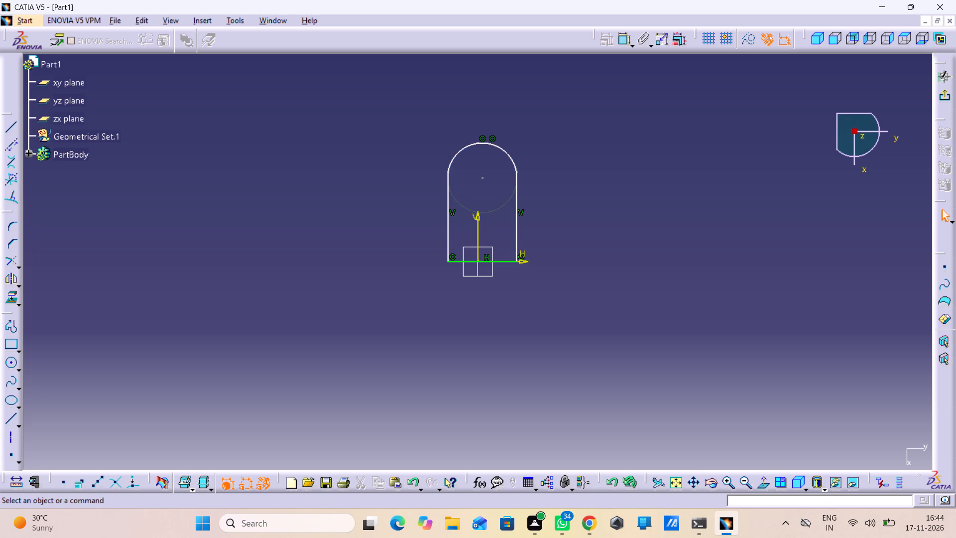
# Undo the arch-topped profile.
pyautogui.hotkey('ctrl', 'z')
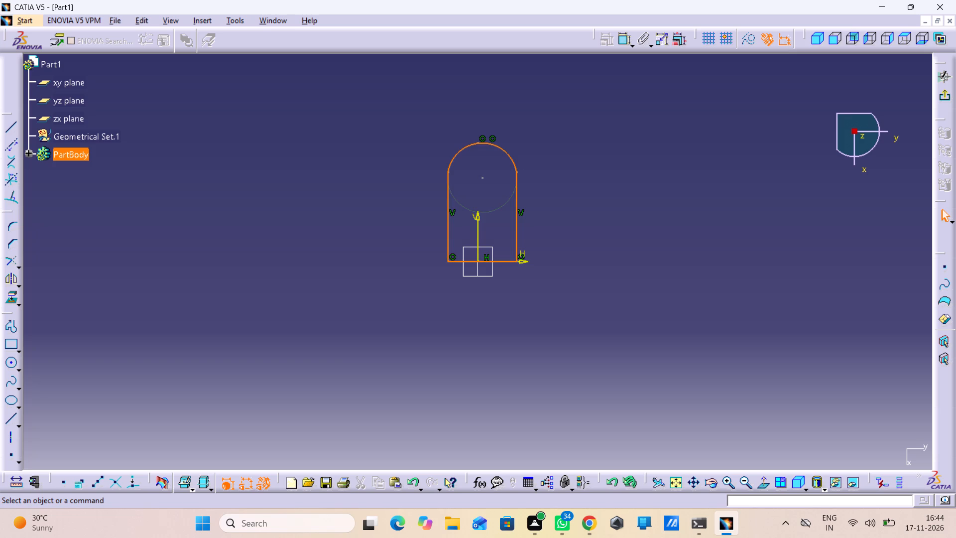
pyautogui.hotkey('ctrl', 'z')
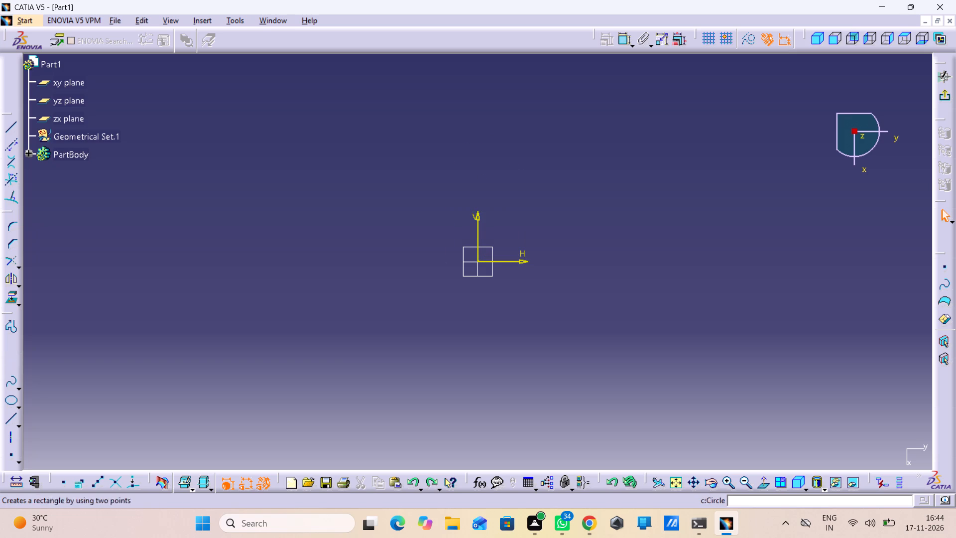
# Sketch a closed profile on the H axis, about 42.5 mm wide and 63 mm tall, with an arc at its upper-left corner.
pyautogui.doubleClick(8, 330)
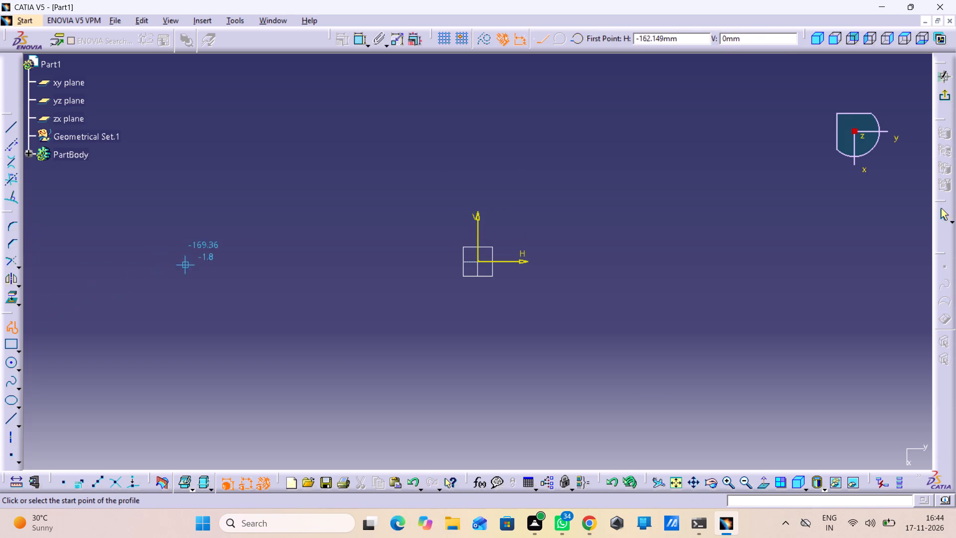
pyautogui.click(443, 261)
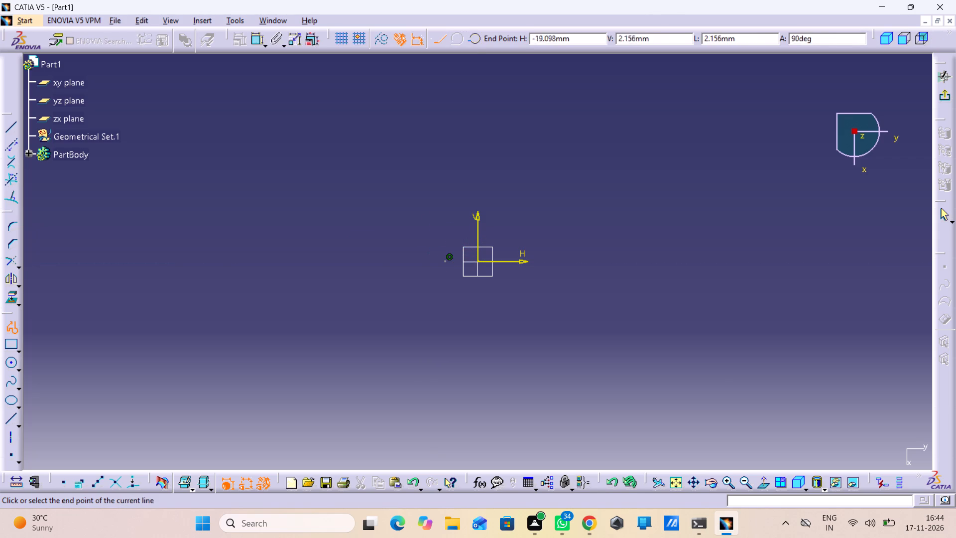
pyautogui.click(446, 175)
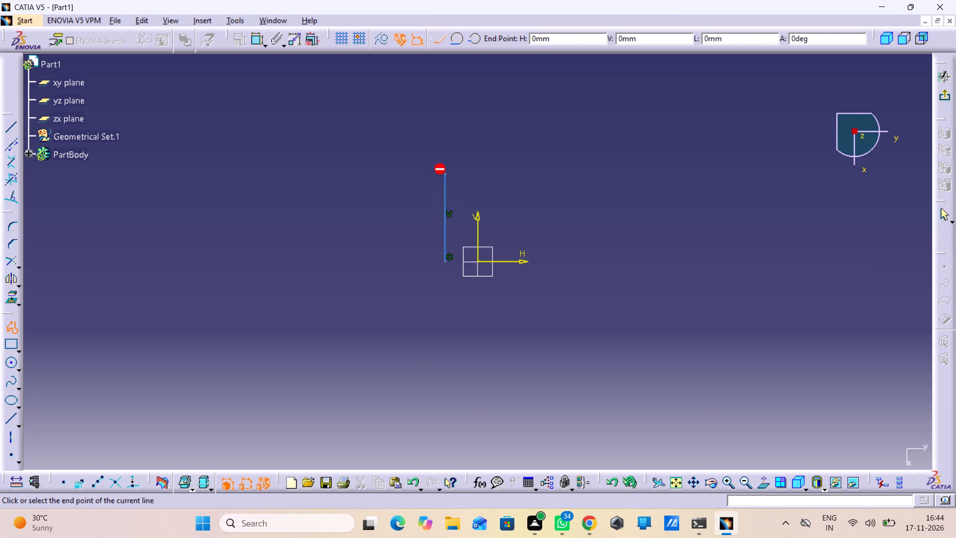
pyautogui.click(475, 42)
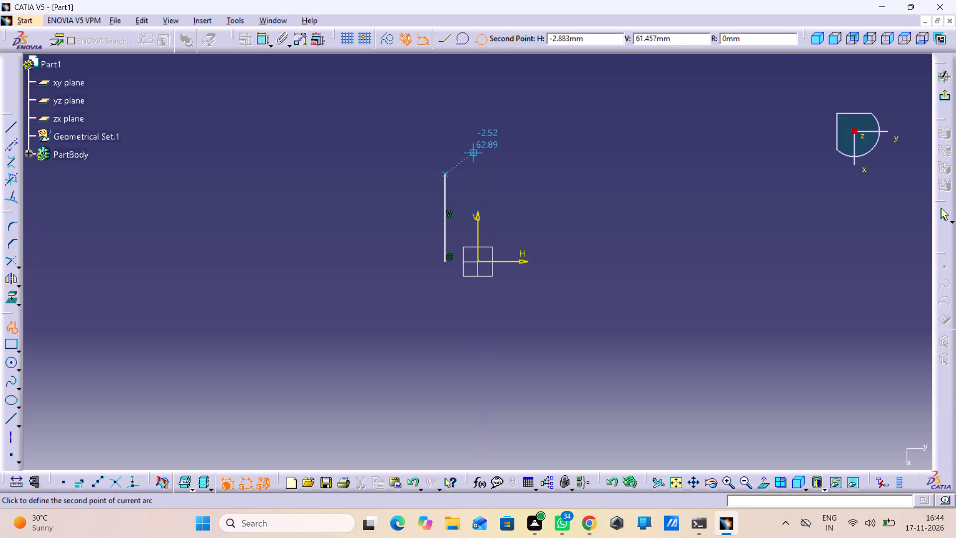
pyautogui.click(469, 152)
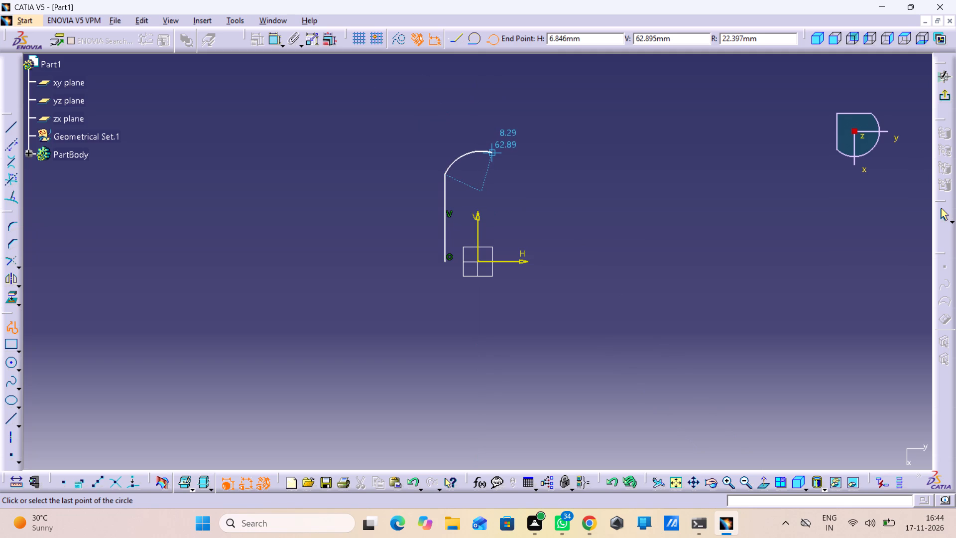
pyautogui.click(493, 152)
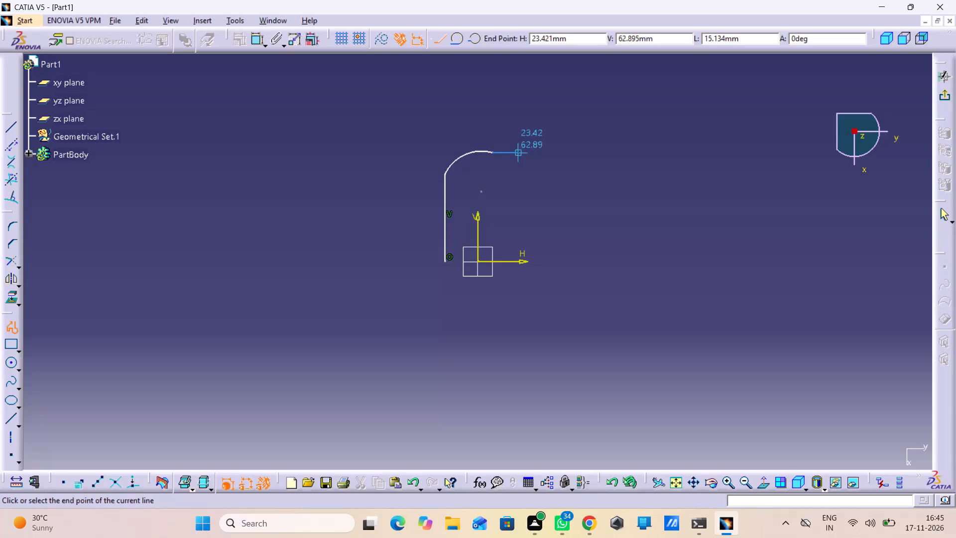
pyautogui.click(520, 151)
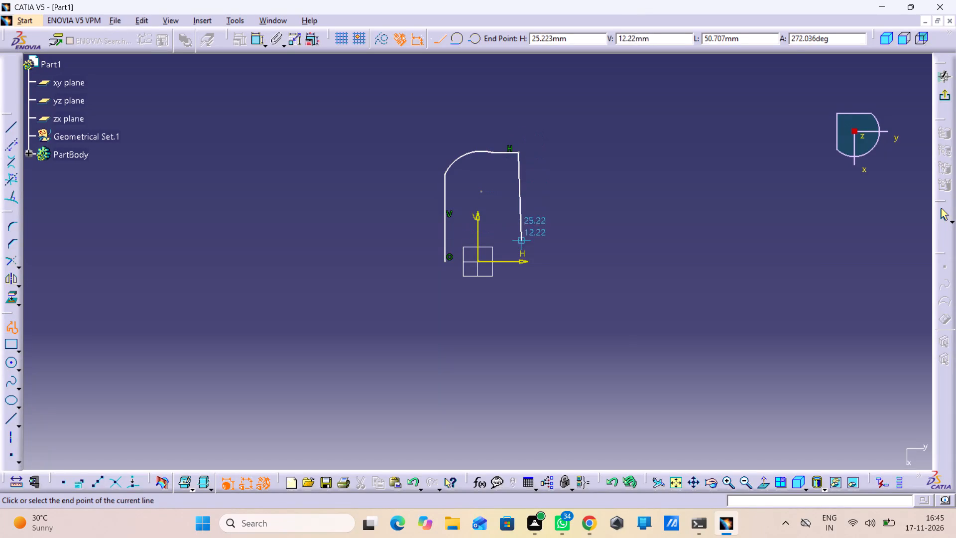
pyautogui.click(518, 262)
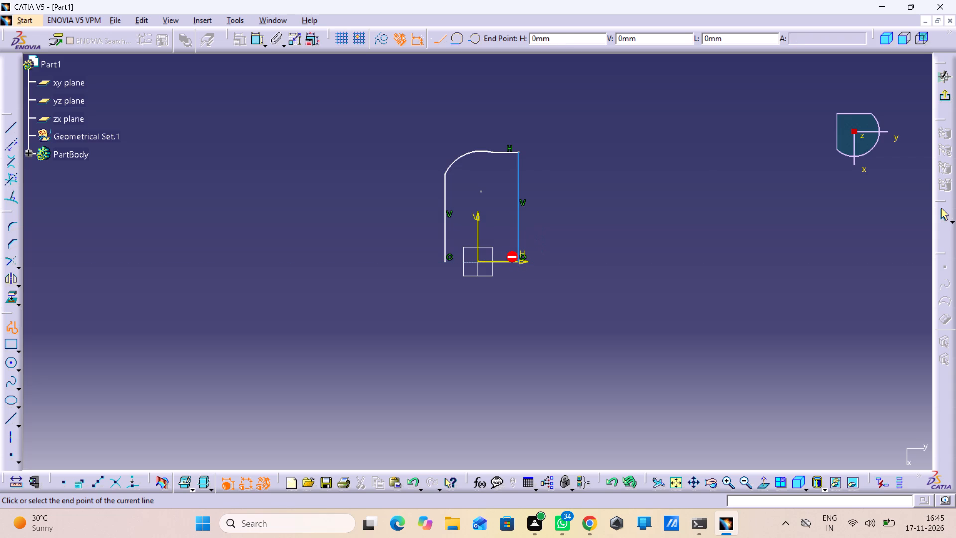
pyautogui.click(445, 262)
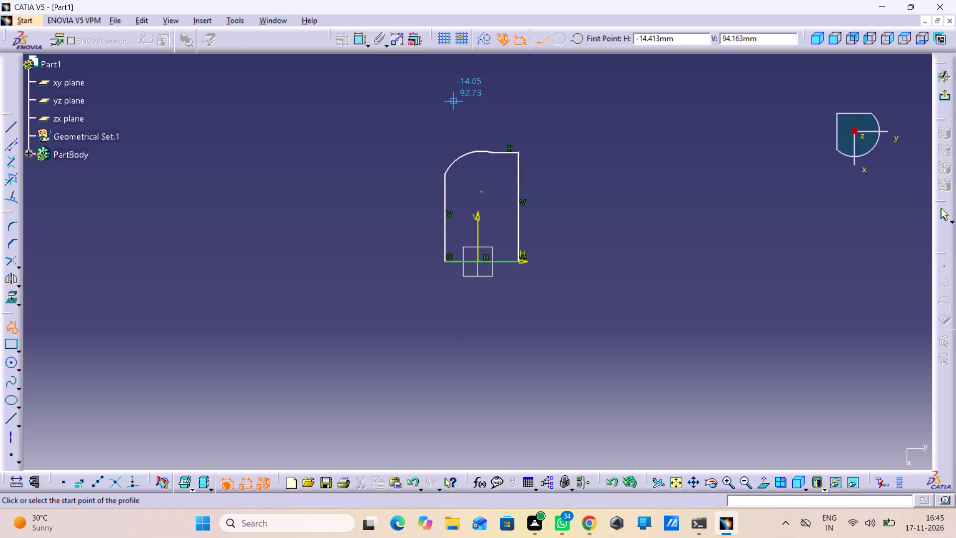
pyautogui.click(538, 37)
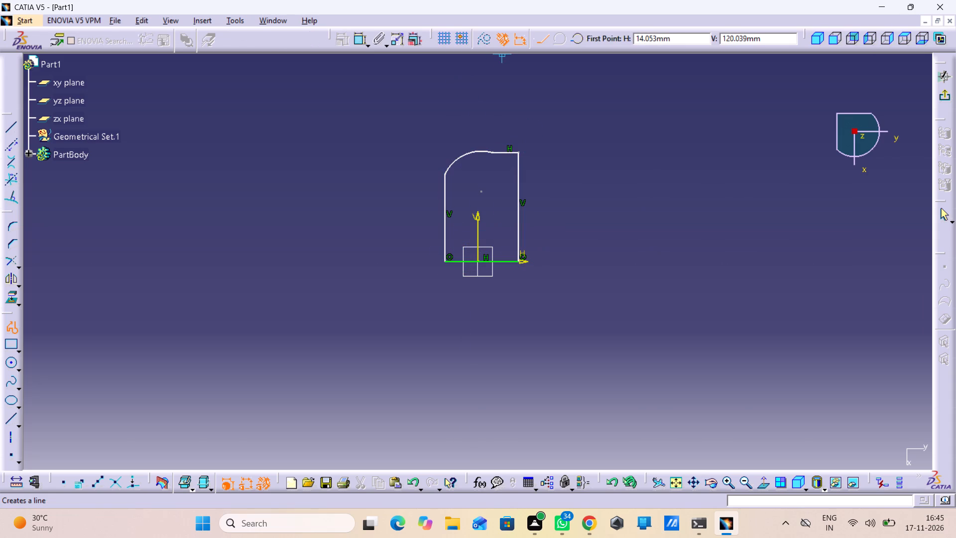
pyautogui.click(542, 41)
pyautogui.click(542, 41)
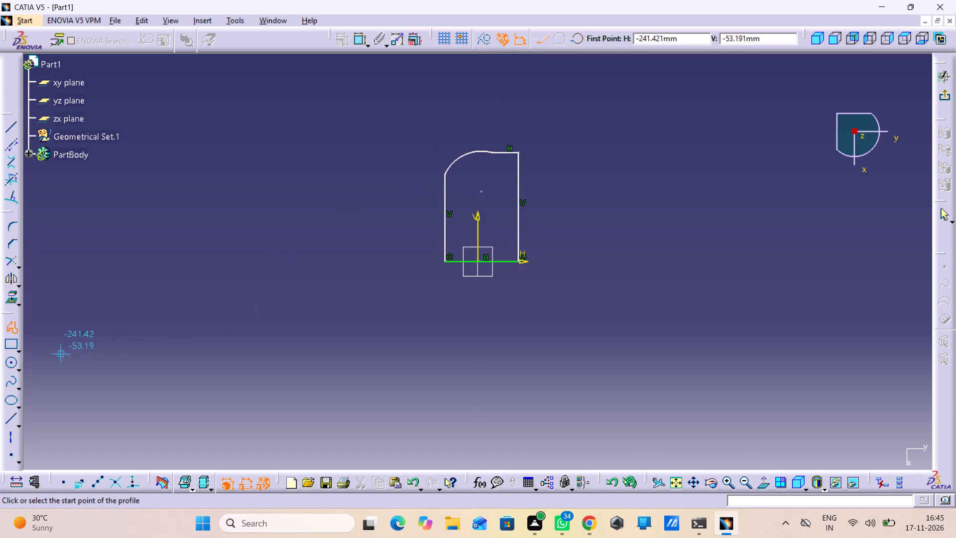
pyautogui.click(6, 330)
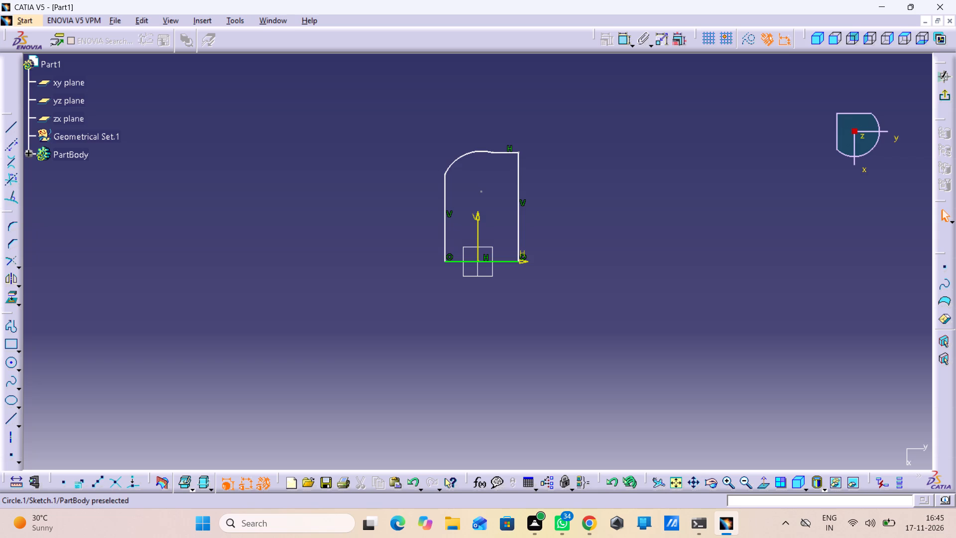
# Constrain the corner arc tangent to the profile's top horizontal line.
pyautogui.doubleClick(621, 37)
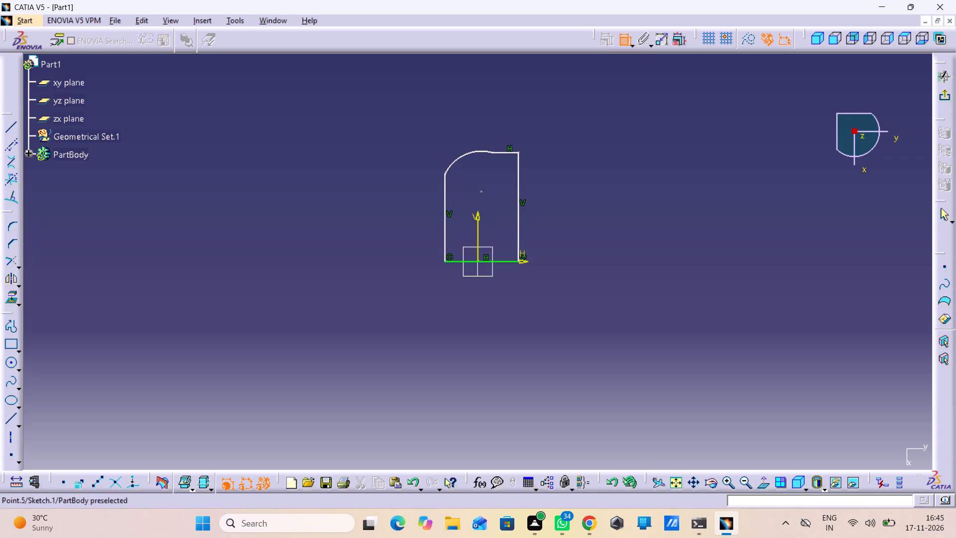
pyautogui.moveTo(472, 152); pyautogui.dragTo(489, 148)
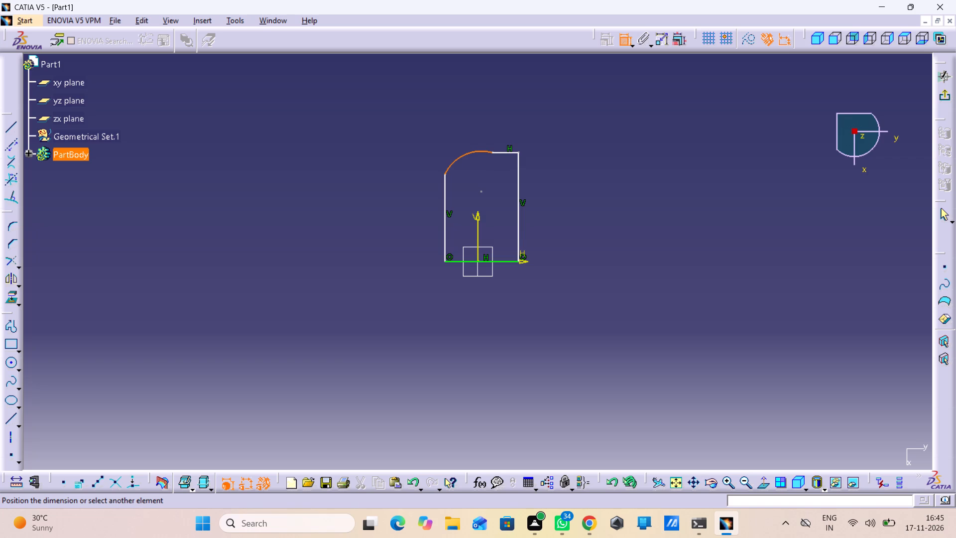
pyautogui.moveTo(489, 148); pyautogui.dragTo(503, 152)
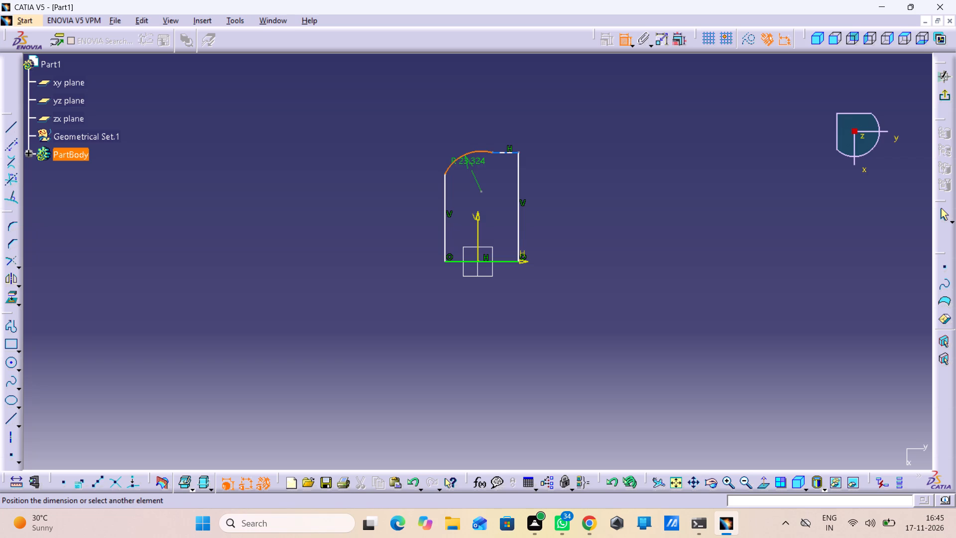
pyautogui.click(503, 152)
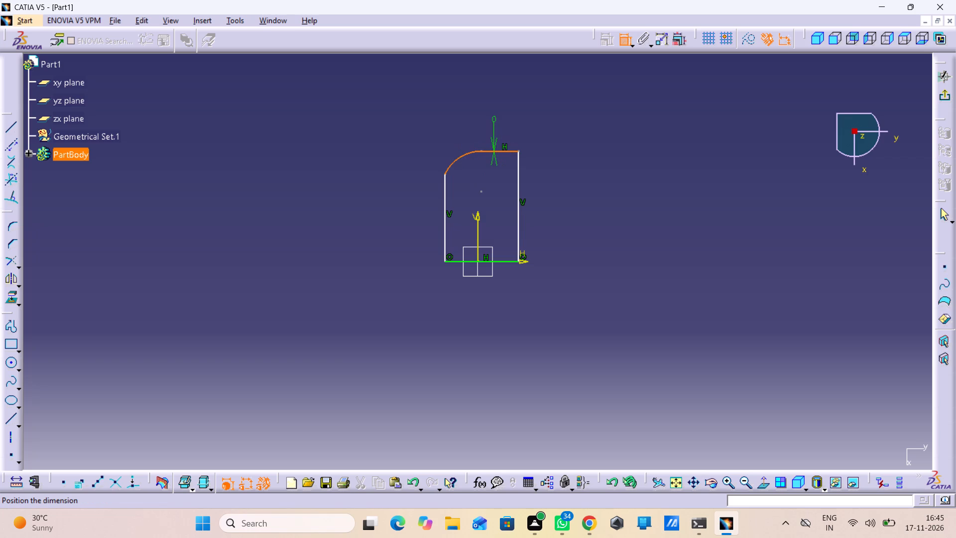
pyautogui.rightClick(495, 120)
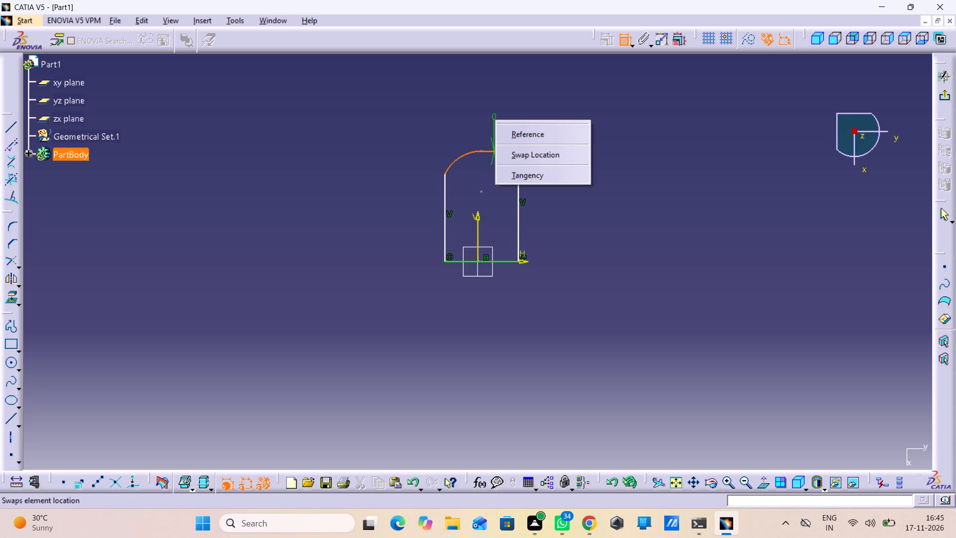
pyautogui.click(535, 178)
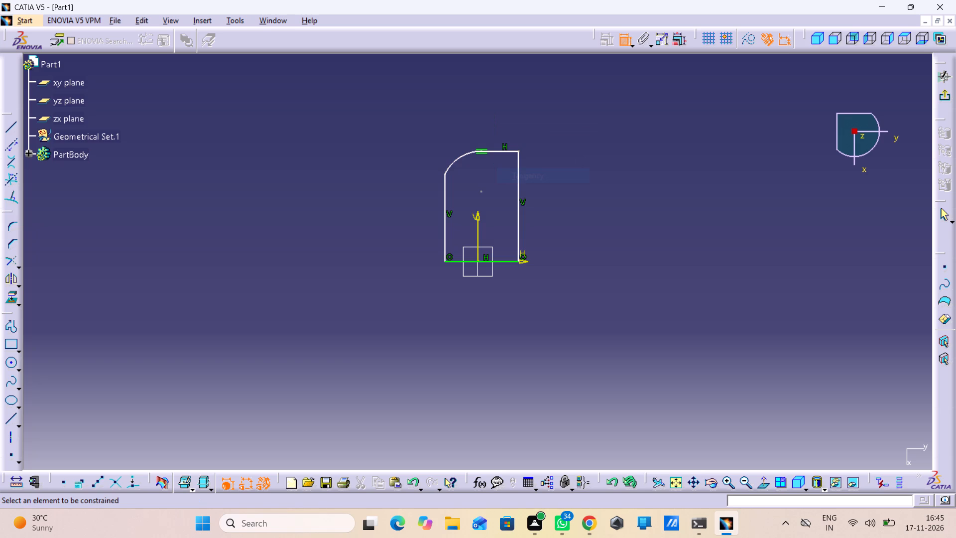
# Dimension the corner arc's radius and set it to 15.748 mm.
pyautogui.click(464, 156)
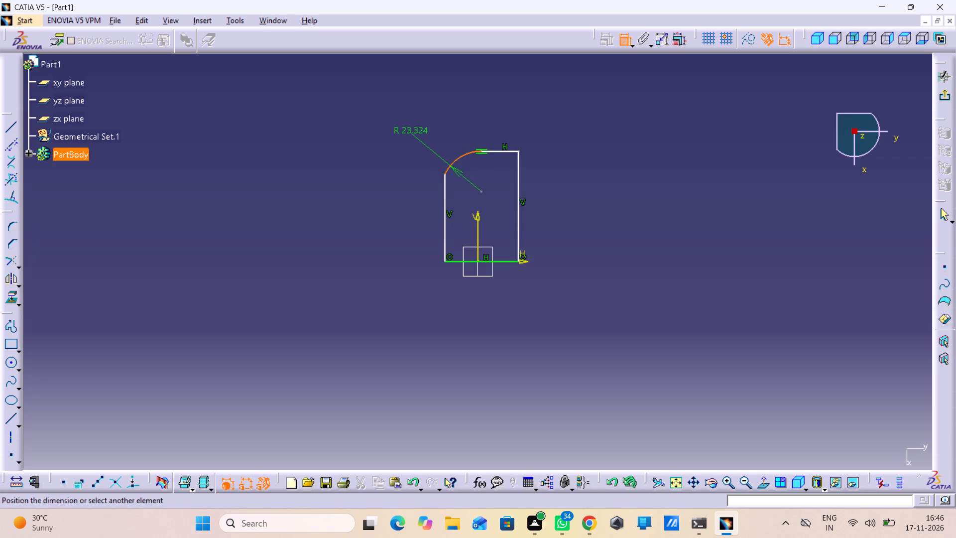
pyautogui.write('15')
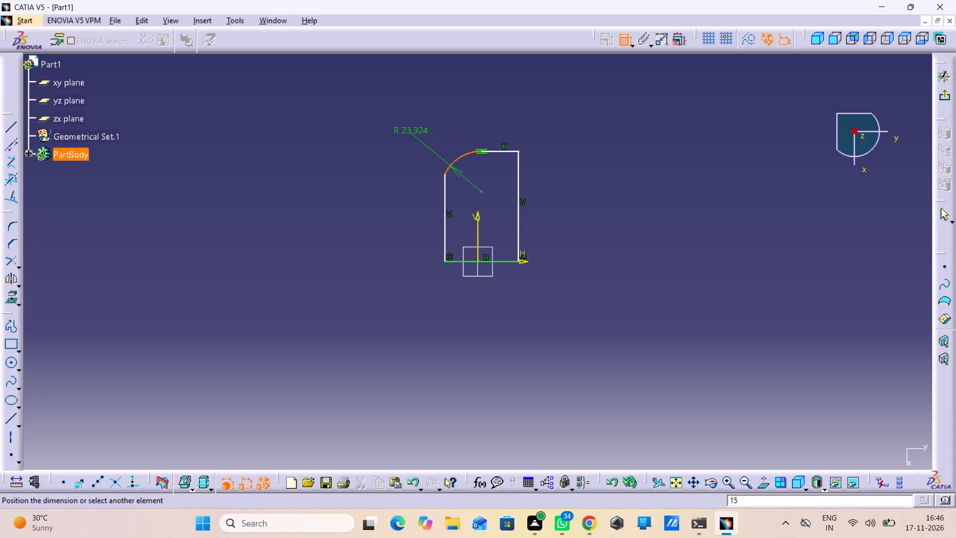
pyautogui.doubleClick(417, 130)
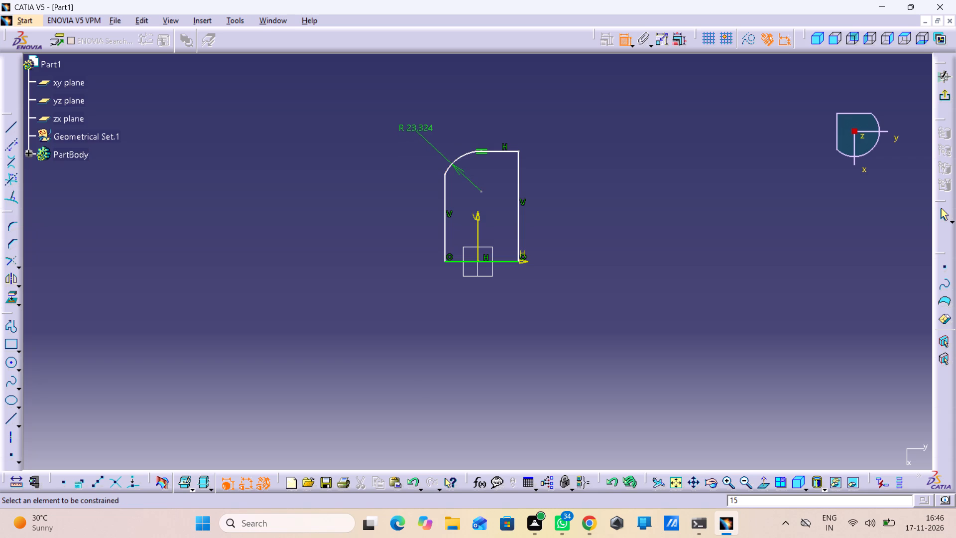
pyautogui.doubleClick(409, 125)
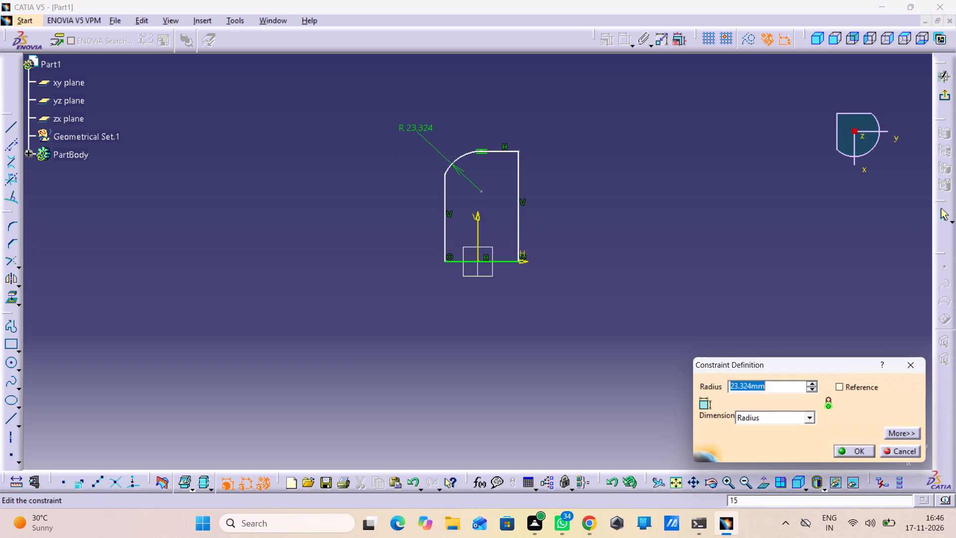
pyautogui.write('15.748')
pyautogui.press('Return')
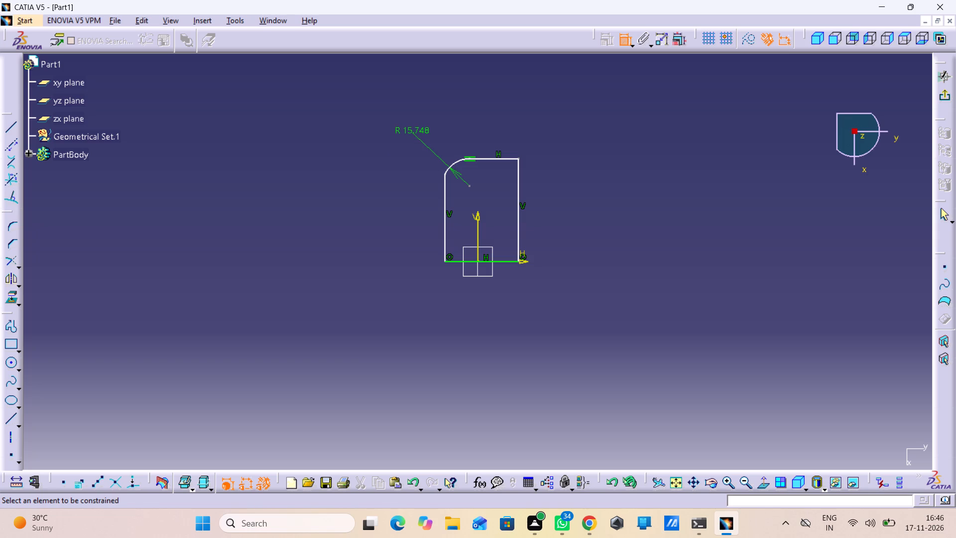
# Constrain the corner arc tangent to the profile's left vertical line.
pyautogui.click(450, 167)
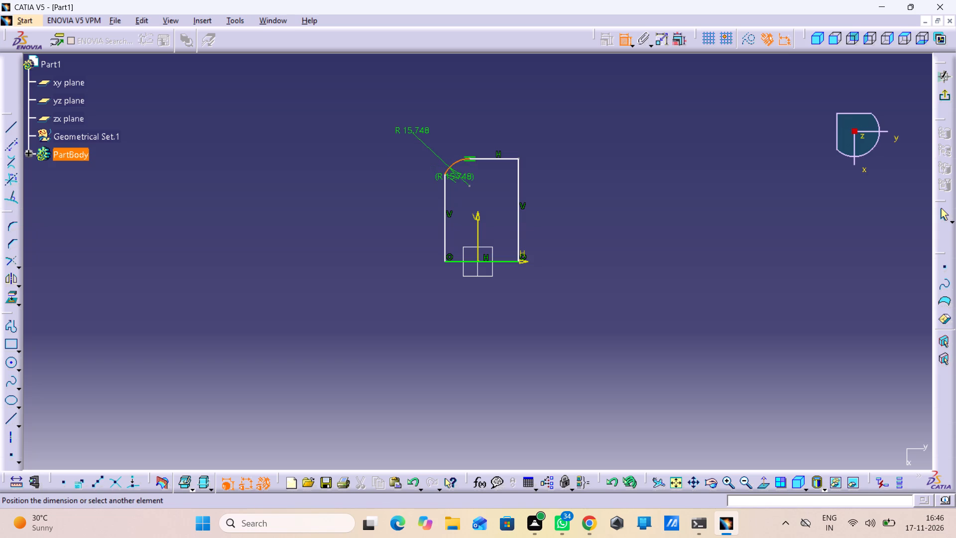
pyautogui.click(445, 182)
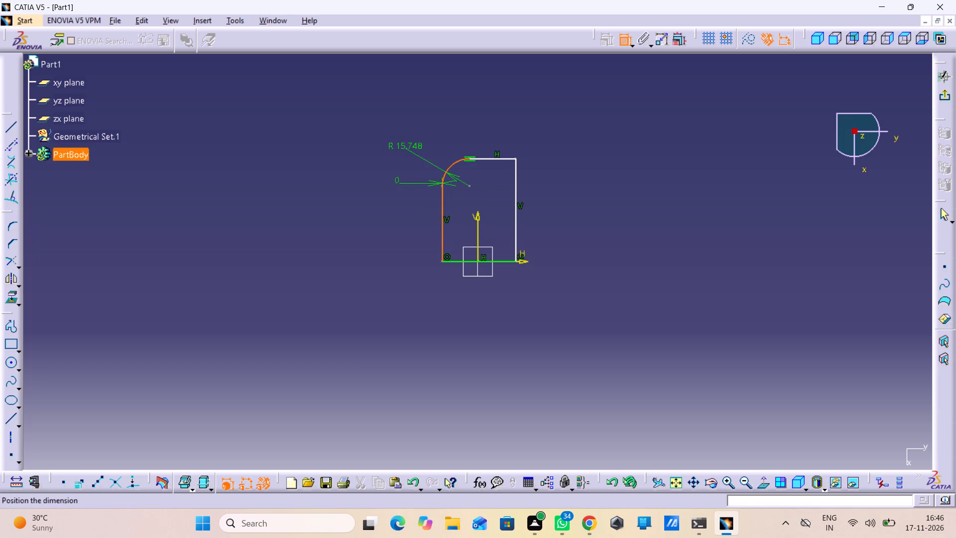
pyautogui.rightClick(392, 183)
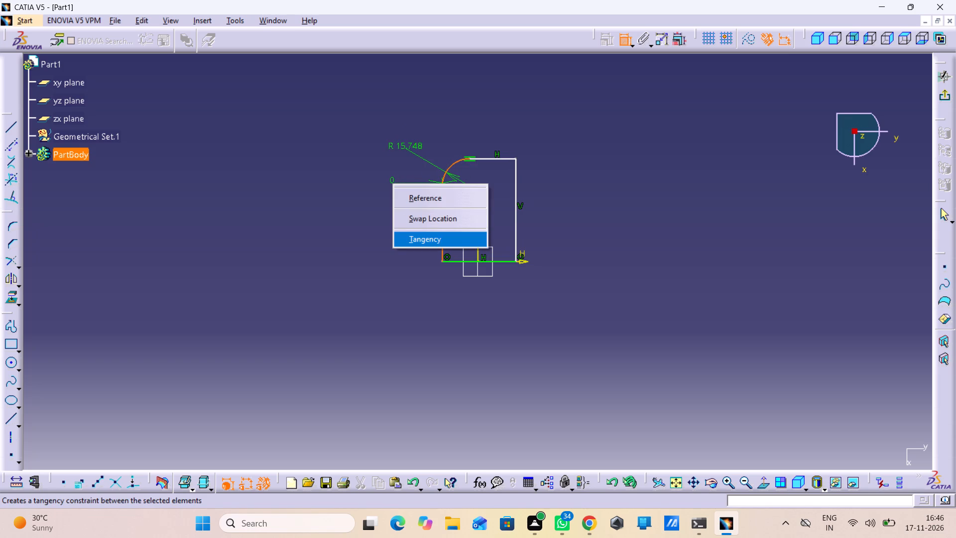
pyautogui.click(416, 238)
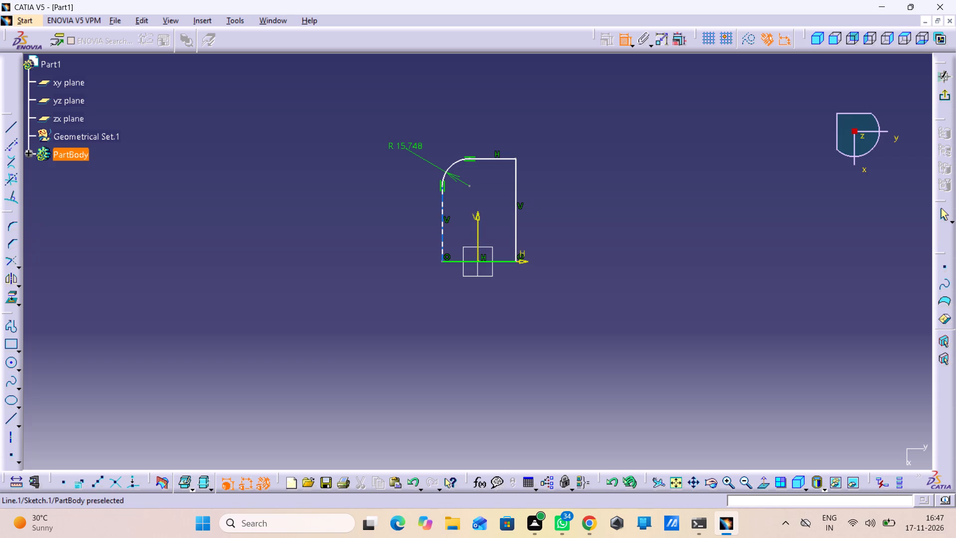
# Dimension the profile's height between its top horizontal line and its base line on the H axis.
pyautogui.click(480, 156)
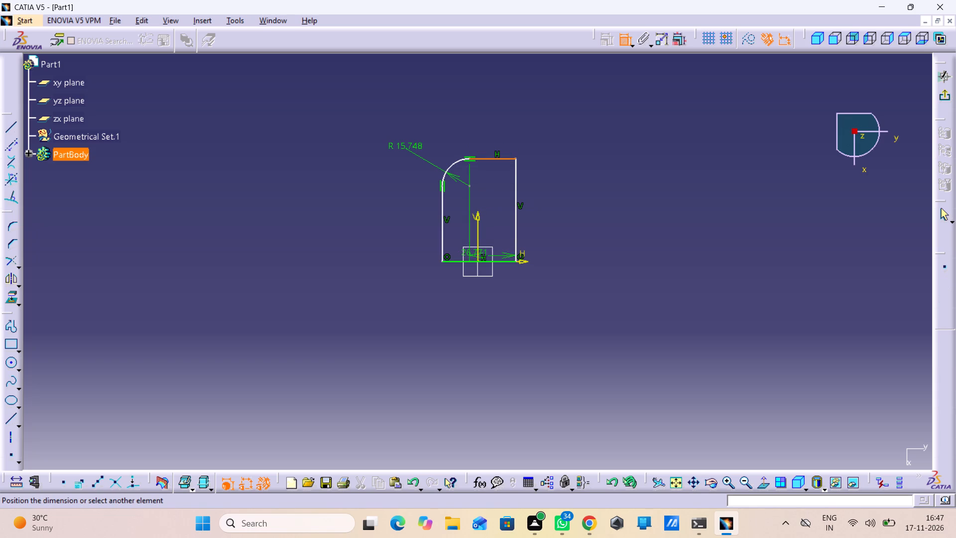
pyautogui.click(459, 261)
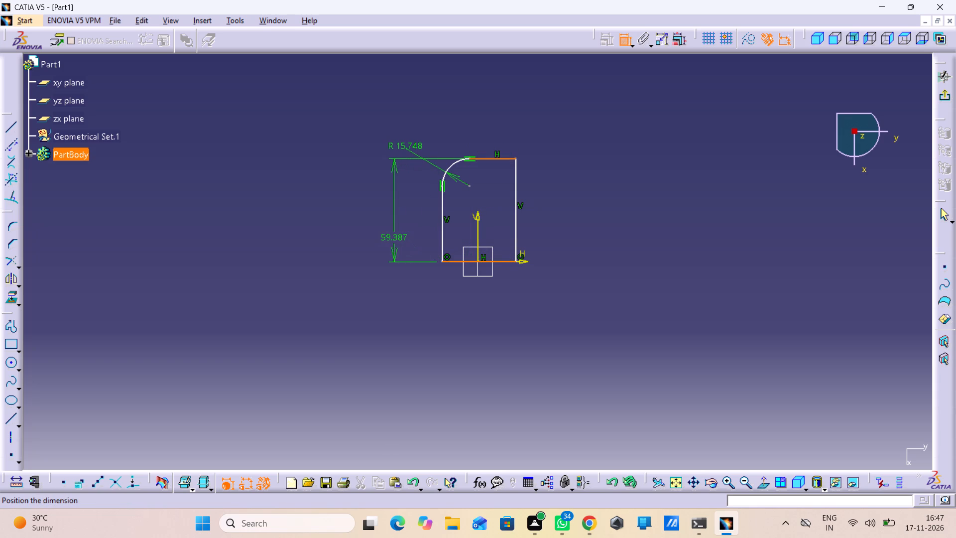
pyautogui.doubleClick(387, 221)
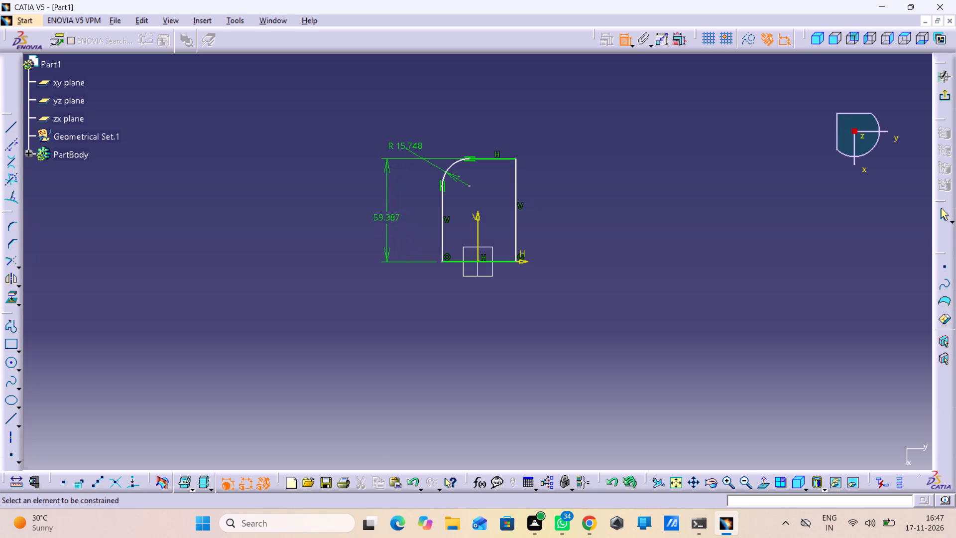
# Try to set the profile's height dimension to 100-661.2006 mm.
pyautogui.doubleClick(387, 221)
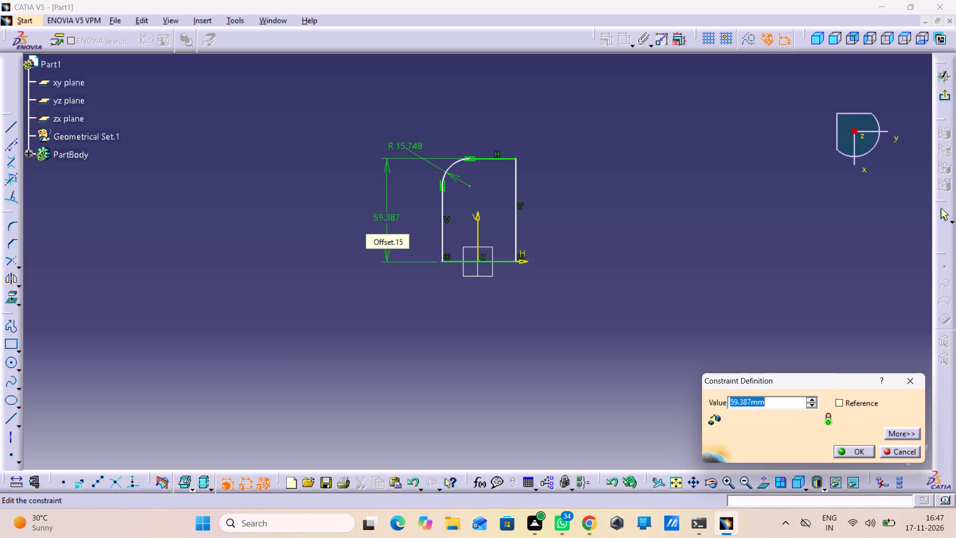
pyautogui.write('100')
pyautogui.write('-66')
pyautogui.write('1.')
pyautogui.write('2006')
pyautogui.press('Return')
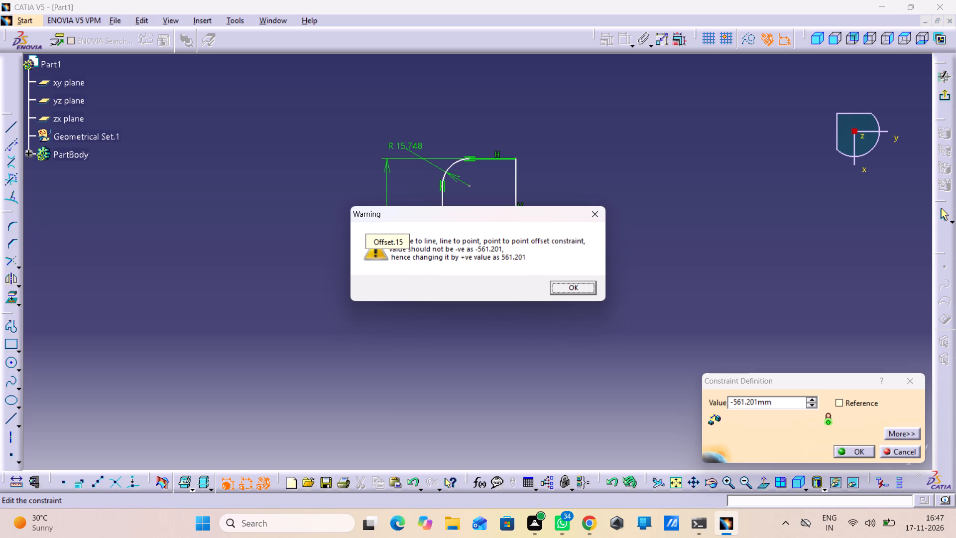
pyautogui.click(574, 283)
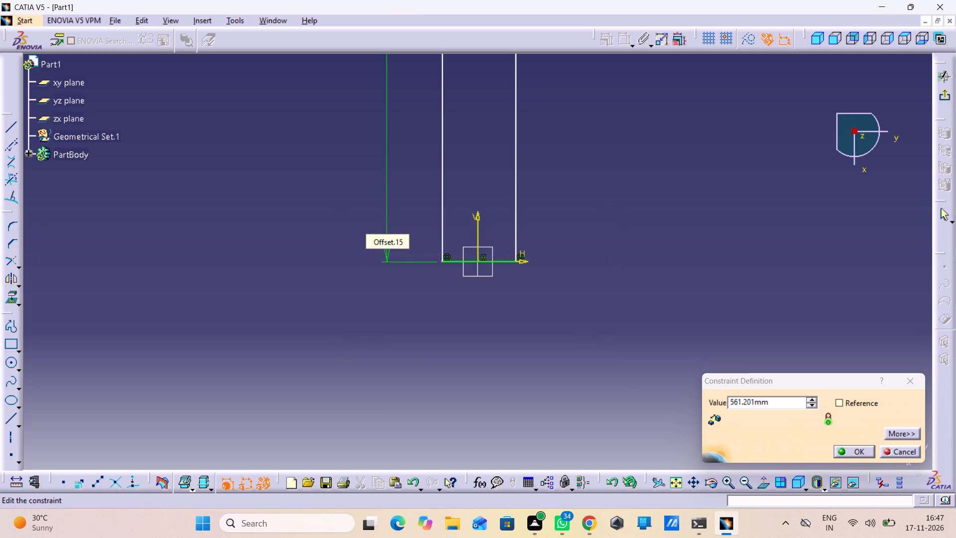
# Set the profile's height dimension to 38.8 mm (100-61.200).
pyautogui.click(768, 405)
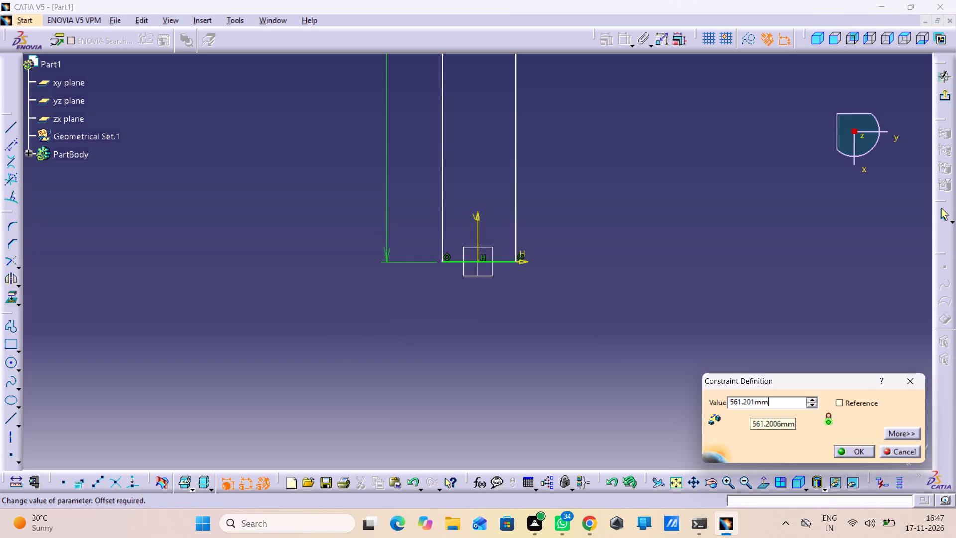
pyautogui.press('BackSpace')
pyautogui.press('BackSpace')
pyautogui.press('BackSpace')
pyautogui.press('BackSpace')
pyautogui.press('BackSpace')
pyautogui.press('BackSpace')
pyautogui.press('BackSpace')
pyautogui.press('BackSpace')
pyautogui.press('BackSpace')
pyautogui.write('100')
pyautogui.write('-3')
pyautogui.press('BackSpace')
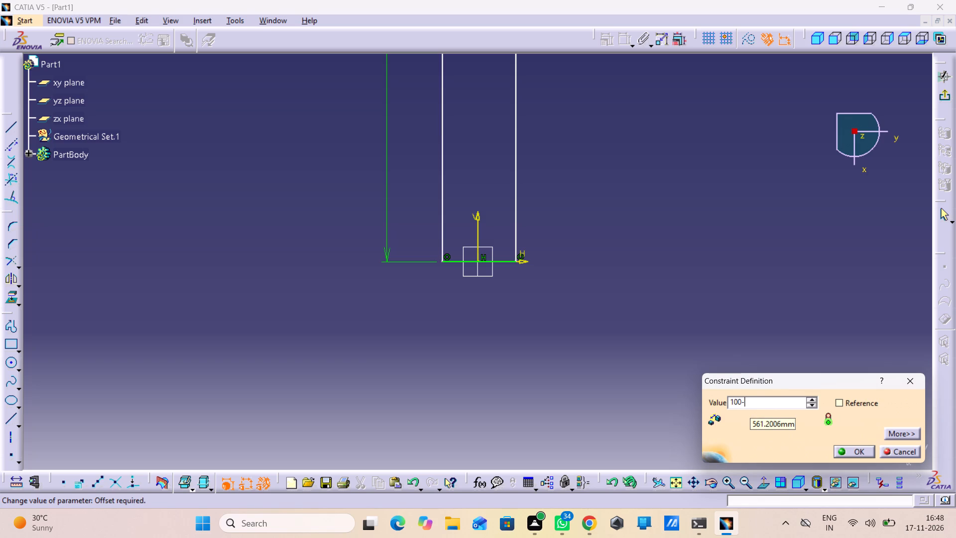
pyautogui.write('61.')
pyautogui.write('200')
pyautogui.press('Return')
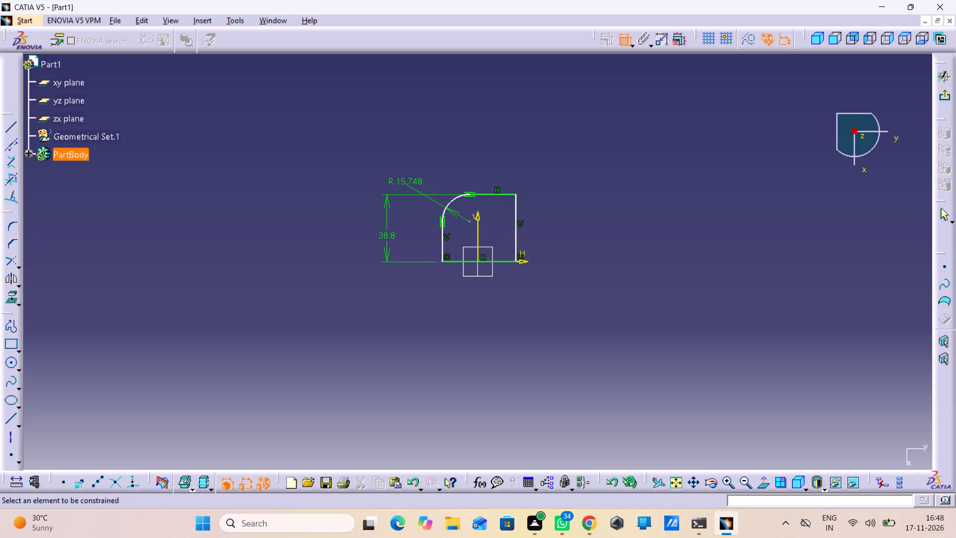
# Dimension the profile's width between its two vertical sides and set it to 27.1954 mm.
pyautogui.click(439, 236)
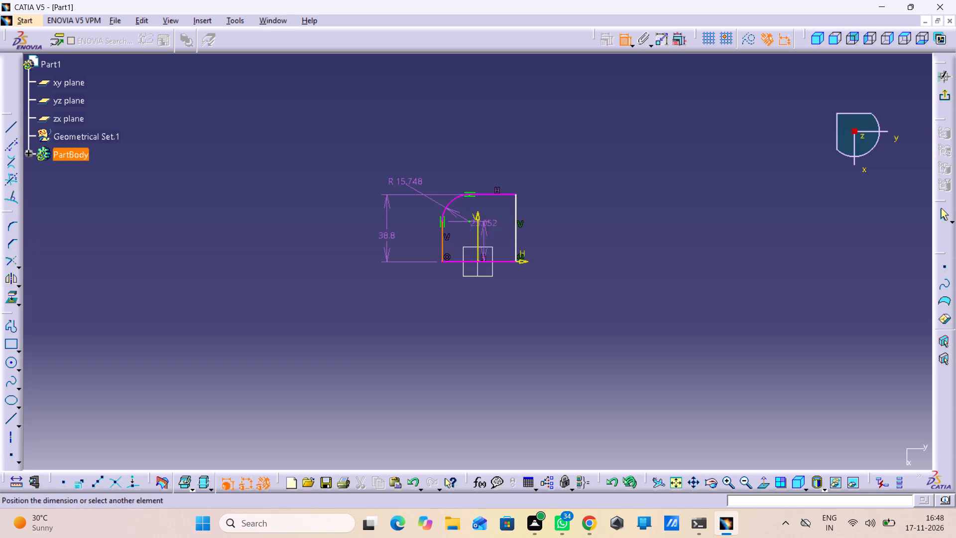
pyautogui.click(517, 226)
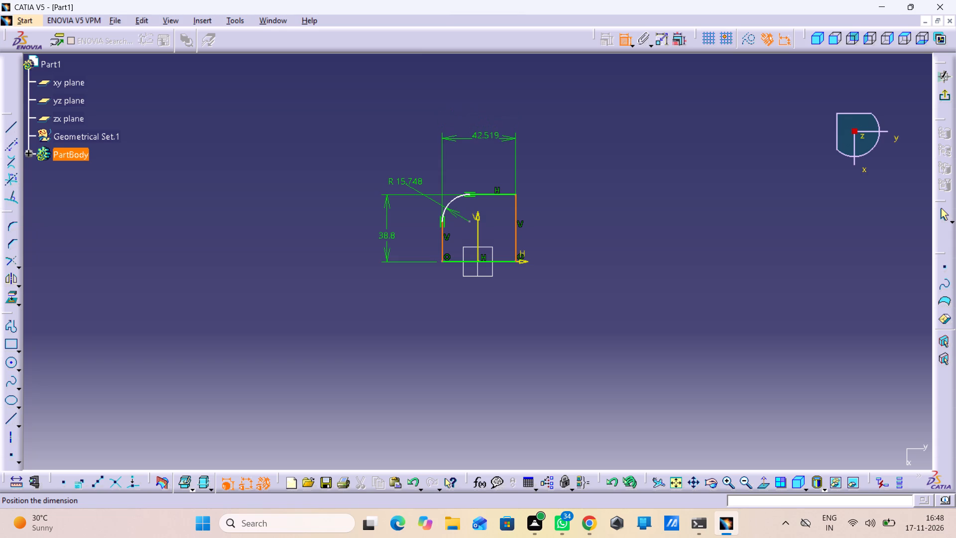
pyautogui.click(478, 146)
pyautogui.doubleClick(478, 146)
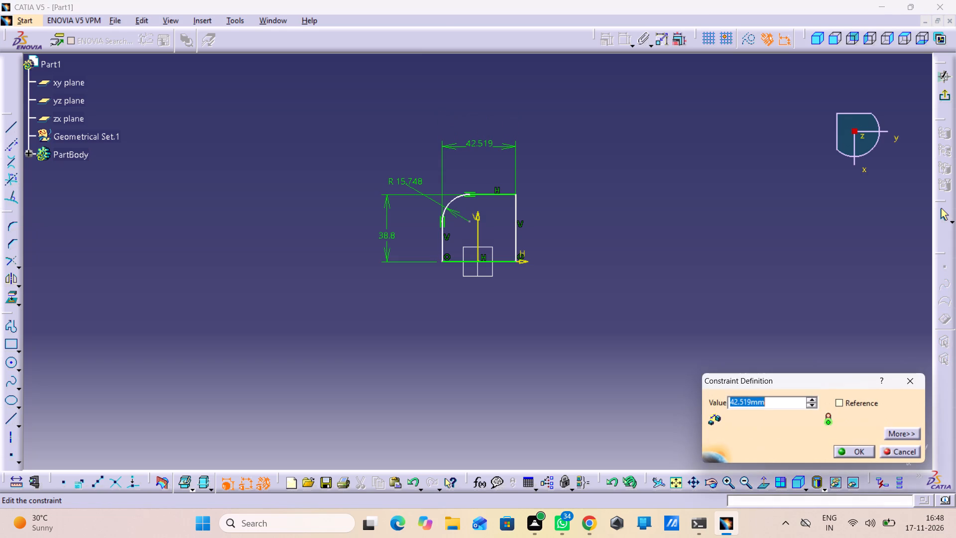
pyautogui.write('27.194')
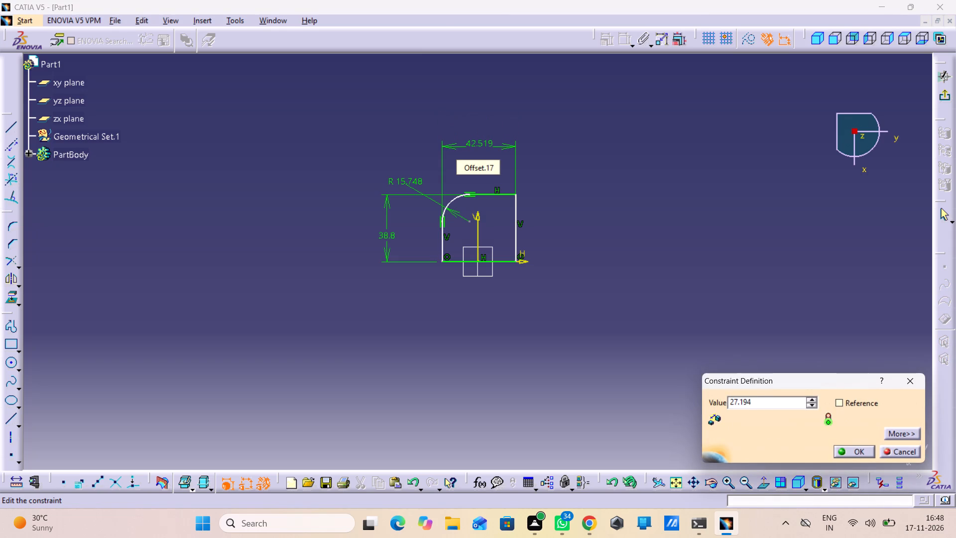
pyautogui.press('BackSpace')
pyautogui.write('54')
pyautogui.press('Return')
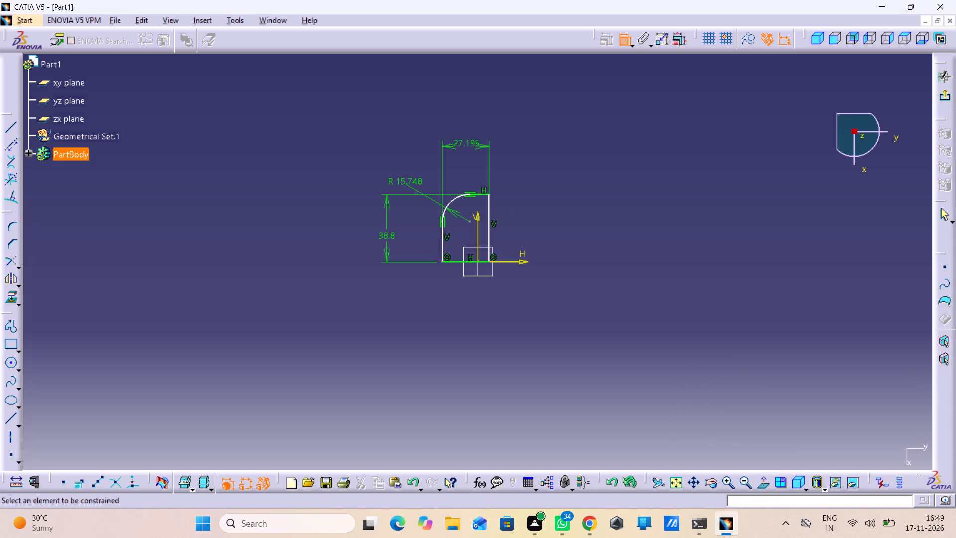
# Constrain the profile's two vertical sides symmetric about the V axis.
pyautogui.click(487, 227)
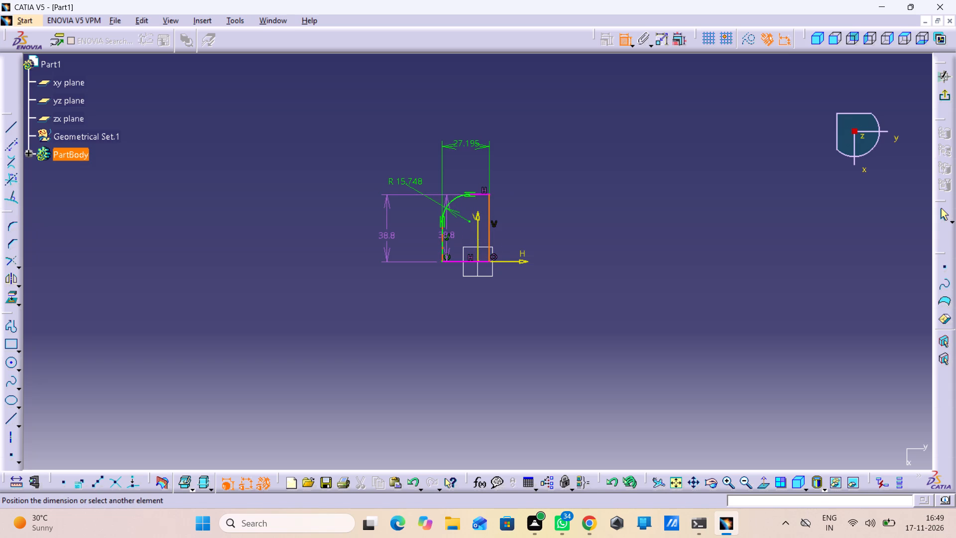
pyautogui.click(444, 240)
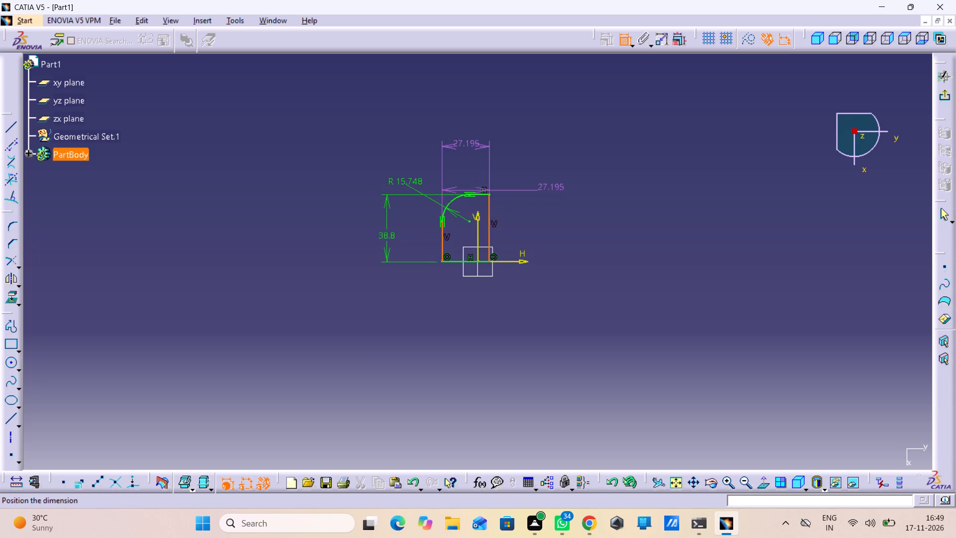
pyautogui.rightClick(557, 188)
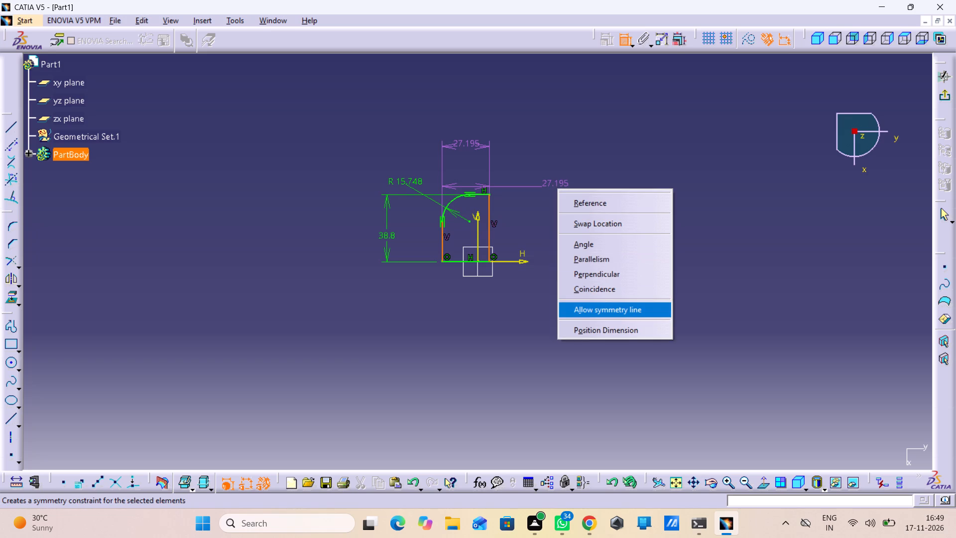
pyautogui.click(587, 314)
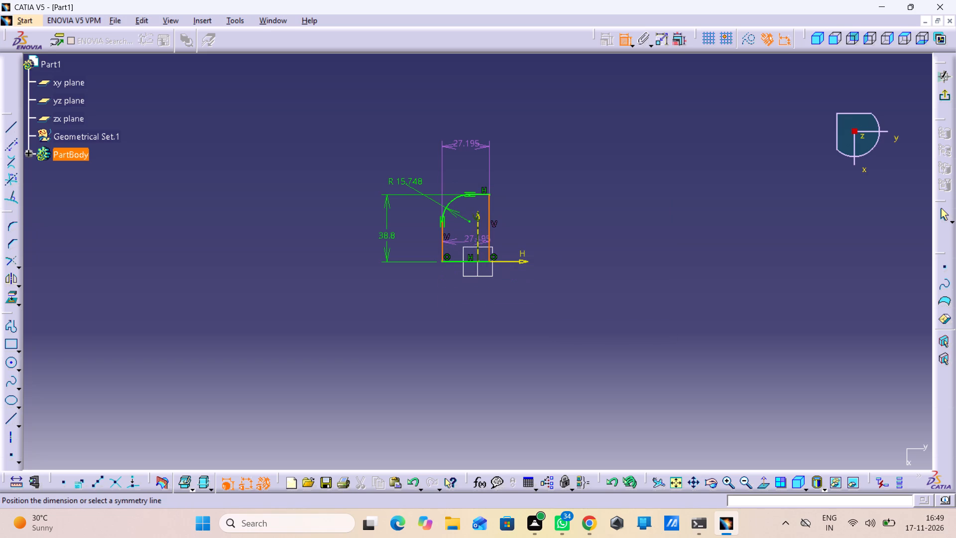
pyautogui.click(477, 238)
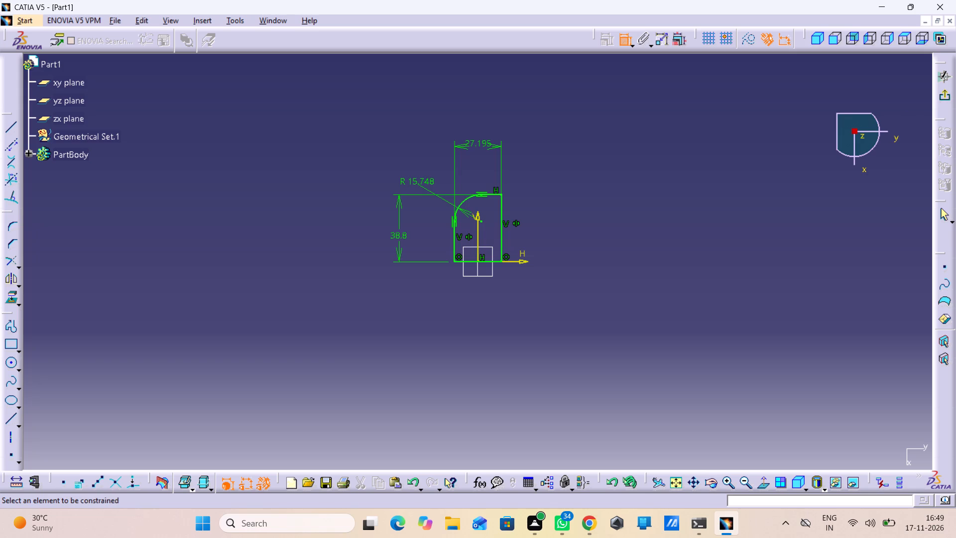
# Sketch a circle of about 6.9 mm radius inside the profile, centred on the corner arc's centre point.
pyautogui.click(9, 363)
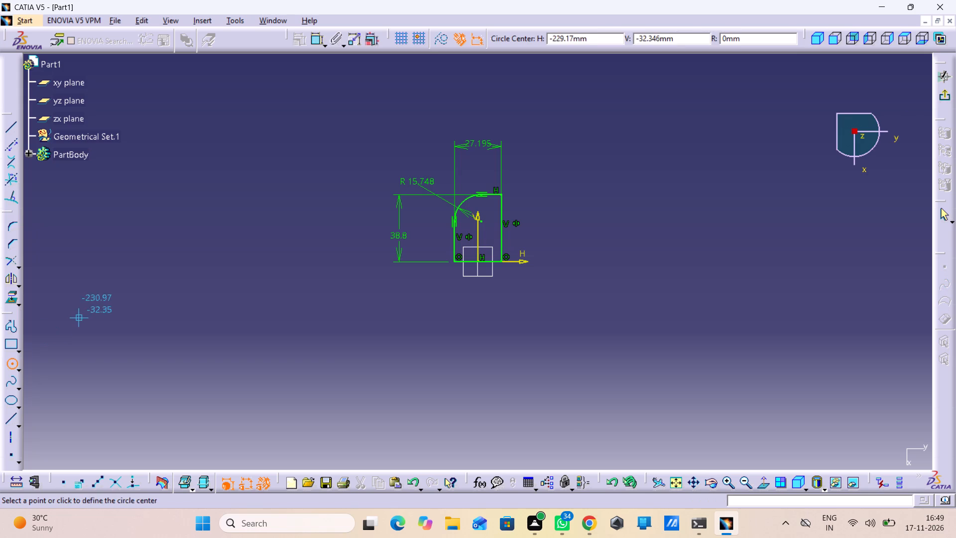
pyautogui.click(481, 220)
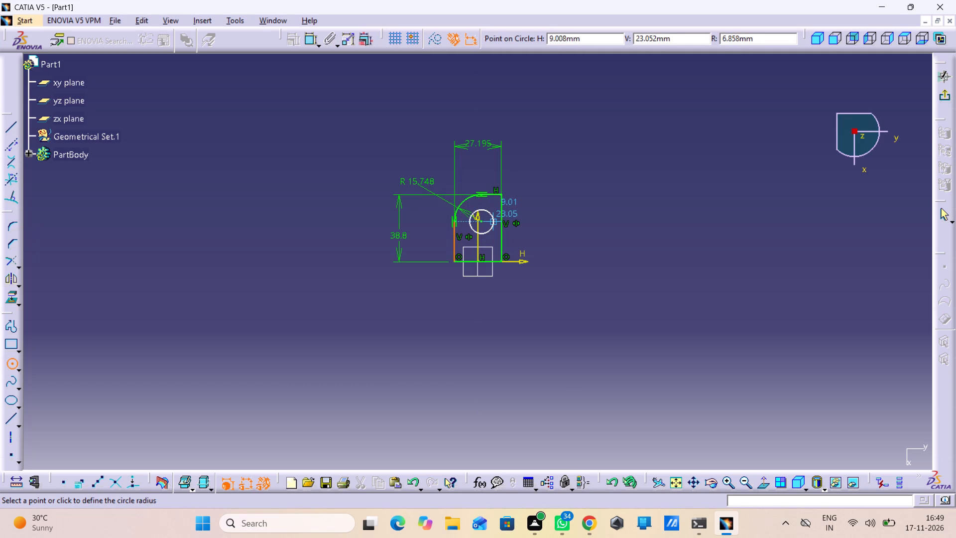
pyautogui.click(495, 225)
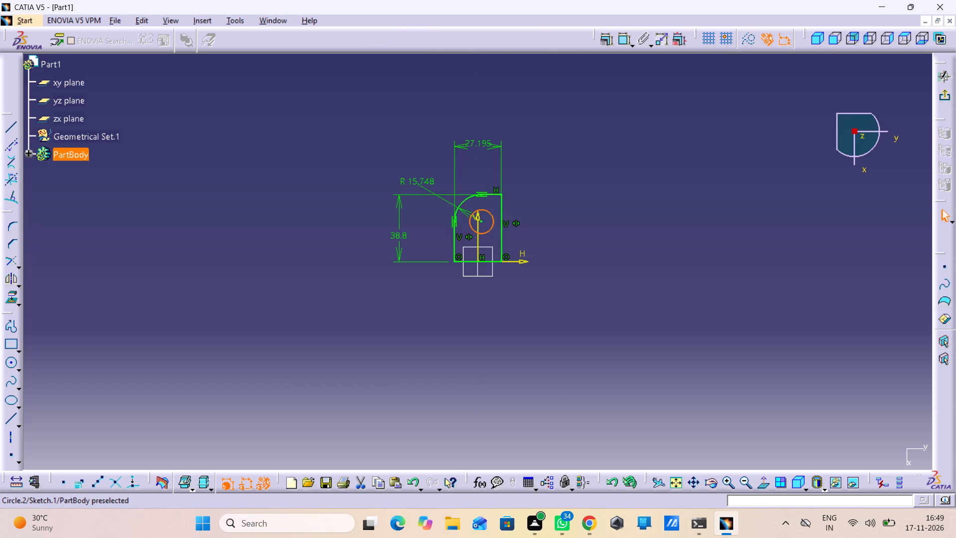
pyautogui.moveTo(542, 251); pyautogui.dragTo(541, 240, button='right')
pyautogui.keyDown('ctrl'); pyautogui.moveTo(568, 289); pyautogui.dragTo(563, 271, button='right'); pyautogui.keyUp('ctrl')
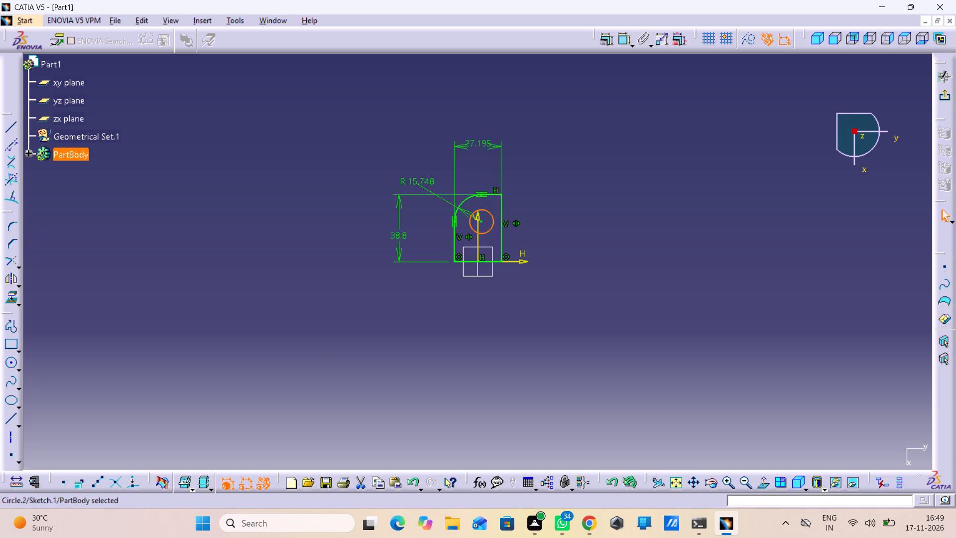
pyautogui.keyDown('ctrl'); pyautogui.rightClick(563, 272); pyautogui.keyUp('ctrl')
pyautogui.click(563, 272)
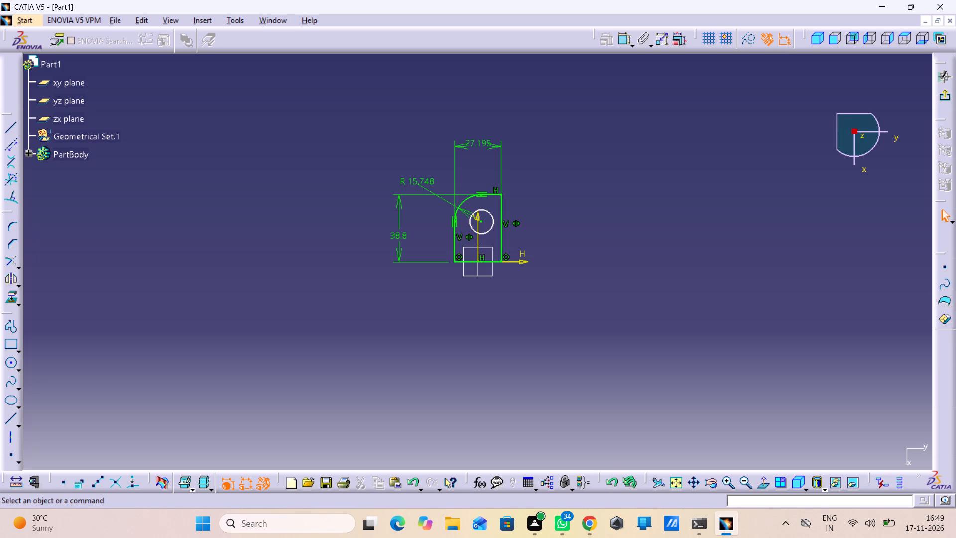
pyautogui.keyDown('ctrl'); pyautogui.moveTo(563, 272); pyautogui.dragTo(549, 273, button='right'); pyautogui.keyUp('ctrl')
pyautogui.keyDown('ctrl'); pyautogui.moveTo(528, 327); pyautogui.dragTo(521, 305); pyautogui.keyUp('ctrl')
# Dimension the circle's diameter and set it to 7.874 mm.
pyautogui.keyDown('ctrl'); pyautogui.moveTo(521, 305); pyautogui.dragTo(527, 296); pyautogui.keyUp('ctrl')
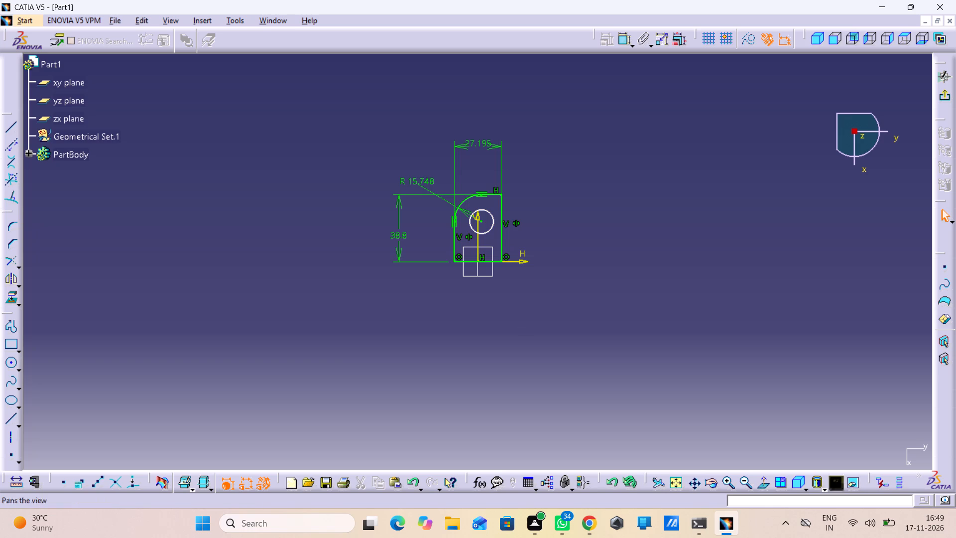
pyautogui.click(725, 476)
pyautogui.click(725, 476)
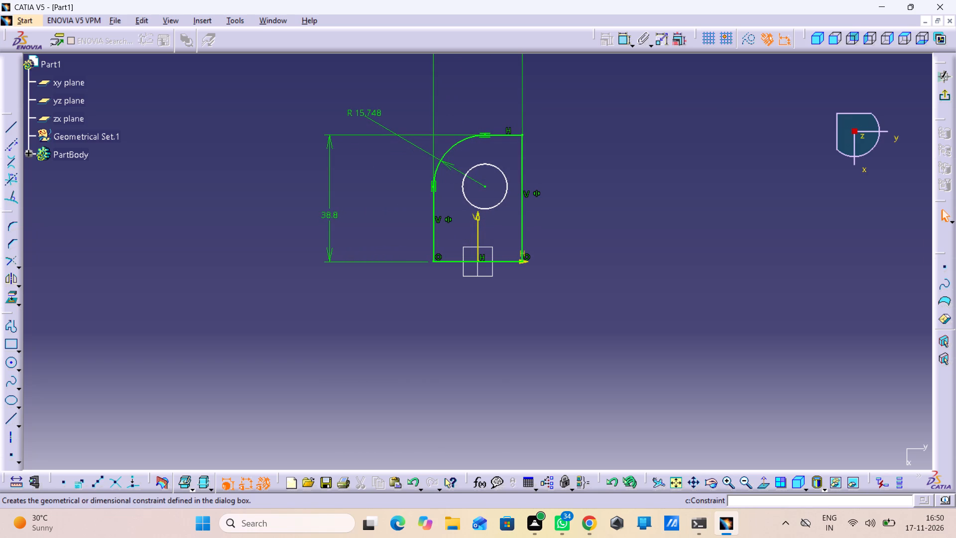
pyautogui.click(620, 41)
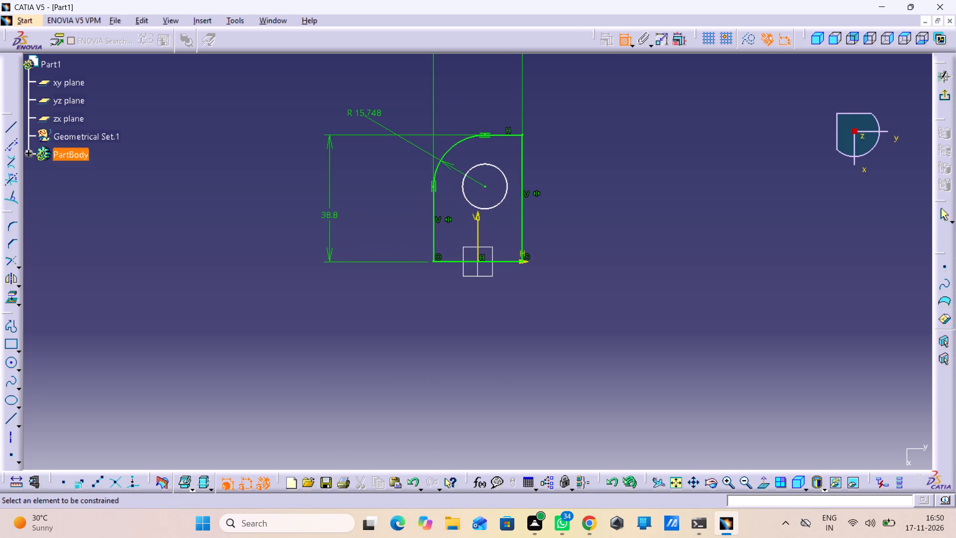
pyautogui.click(493, 165)
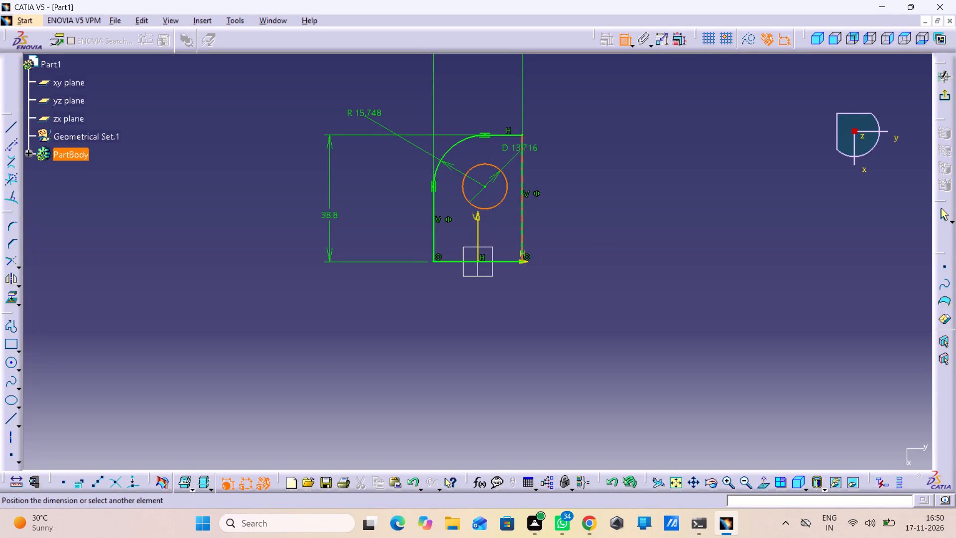
pyautogui.click(556, 150)
pyautogui.doubleClick(556, 150)
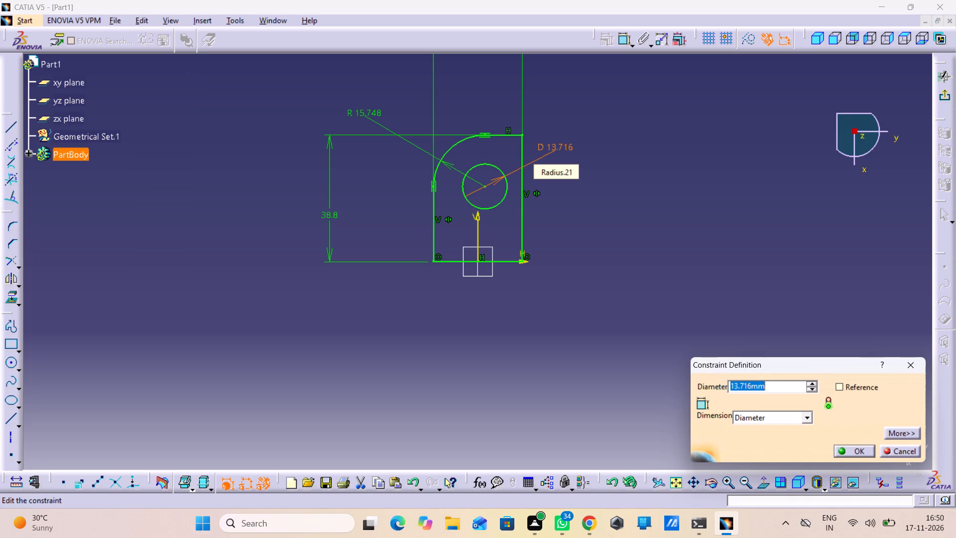
pyautogui.write('7.874')
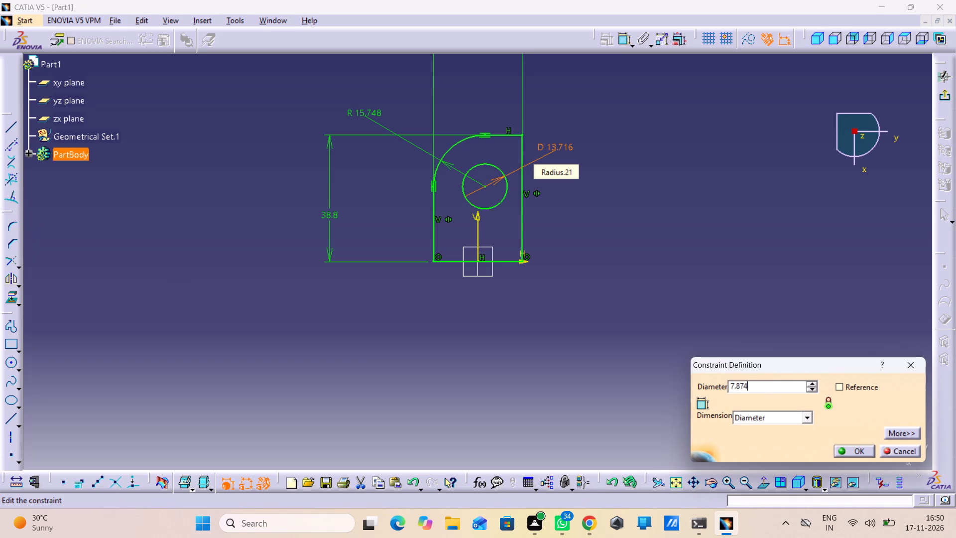
pyautogui.press('Return')
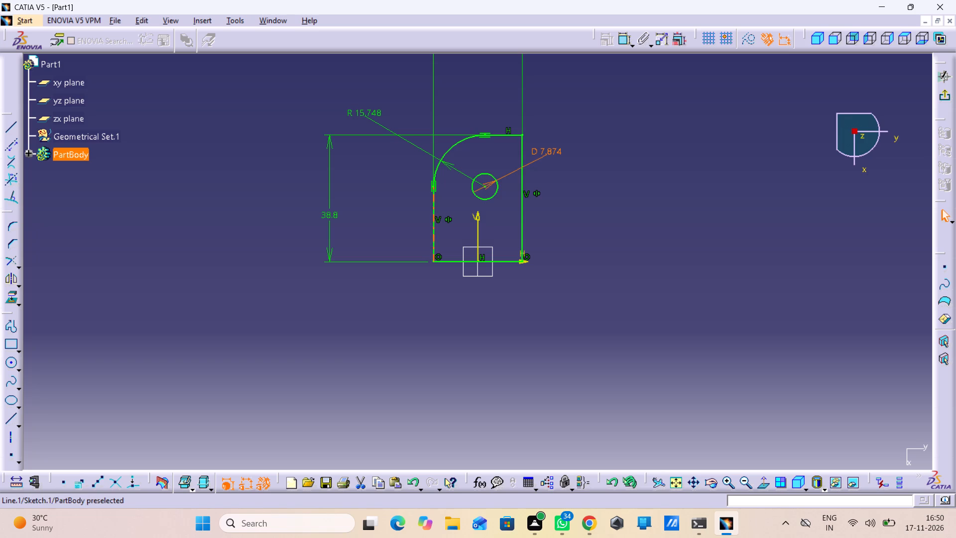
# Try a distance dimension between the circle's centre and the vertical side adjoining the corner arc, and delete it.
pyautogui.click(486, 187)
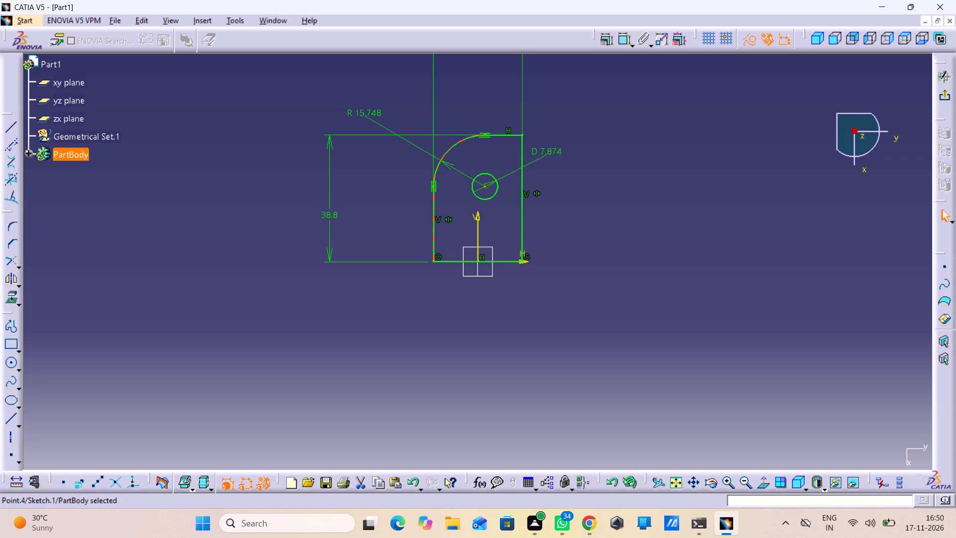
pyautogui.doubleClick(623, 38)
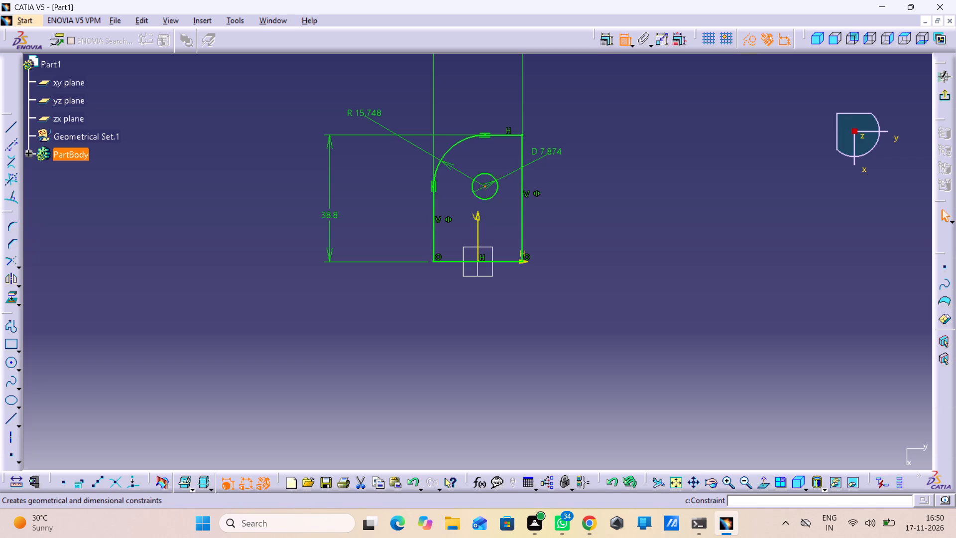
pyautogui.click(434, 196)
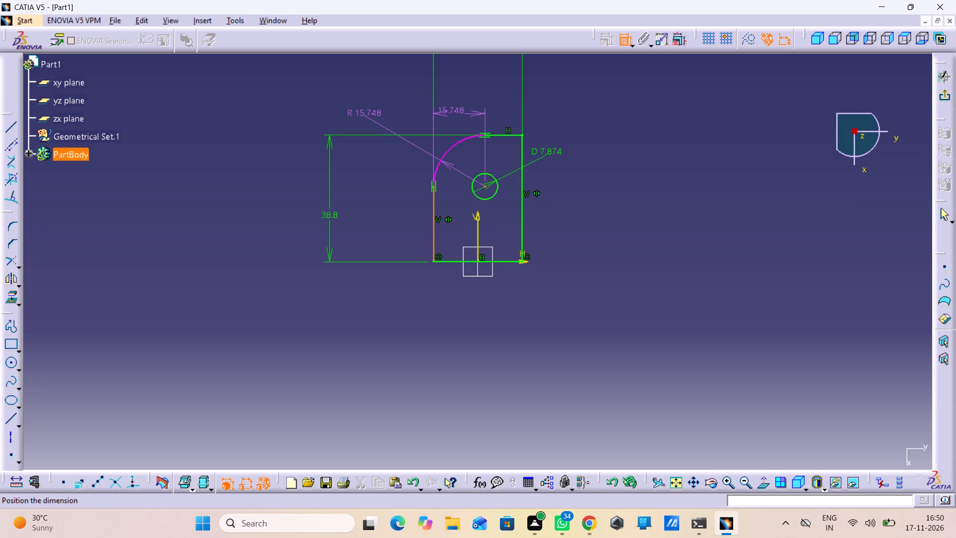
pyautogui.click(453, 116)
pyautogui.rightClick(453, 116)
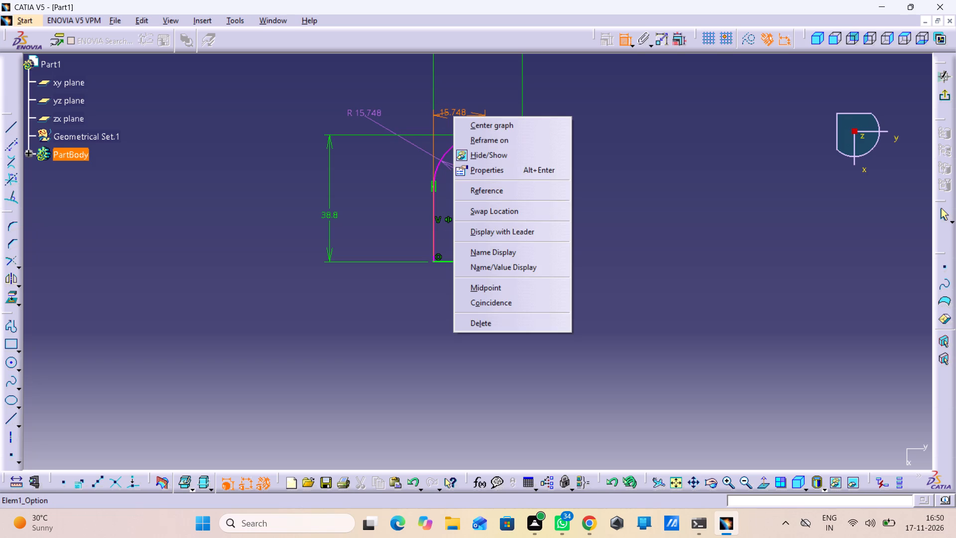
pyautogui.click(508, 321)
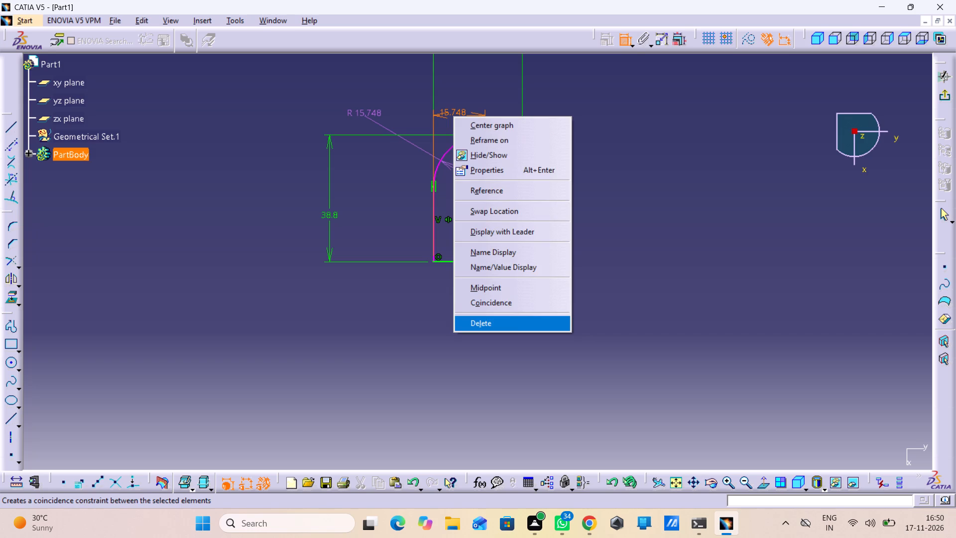
# Exit the sketch and set the sheet metal thickness to 1.524 mm, keeping the default bend radius of 4 mm.
pyautogui.click(940, 93)
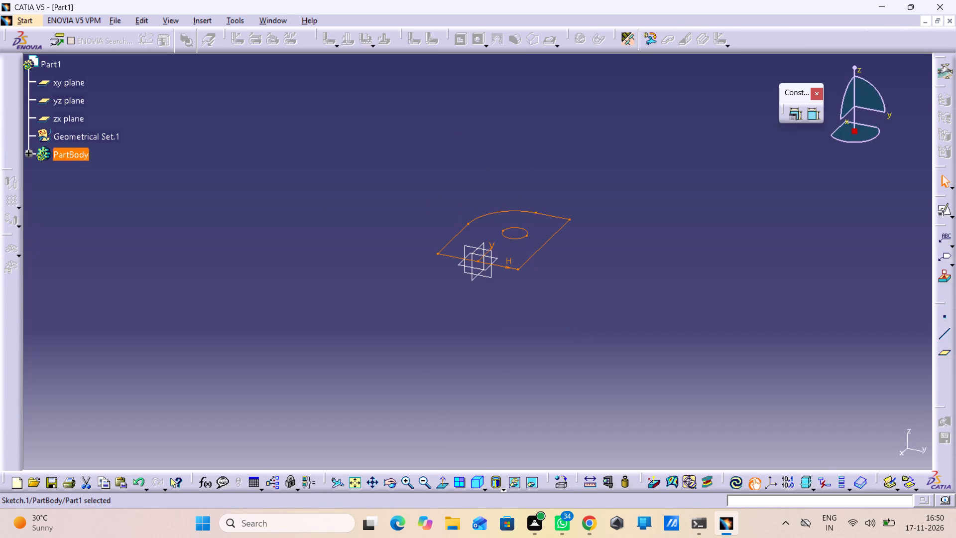
pyautogui.click(625, 40)
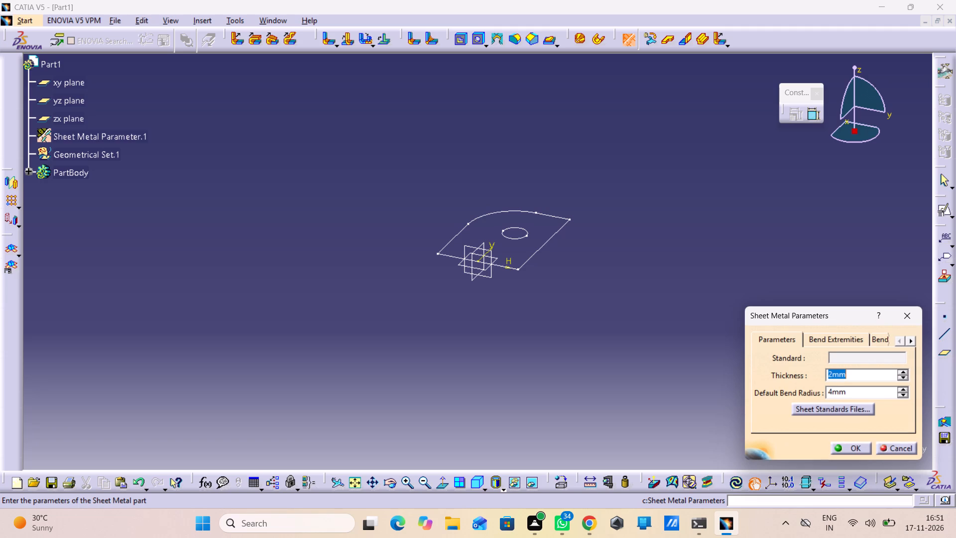
pyautogui.write('1.524')
pyautogui.press('Return')
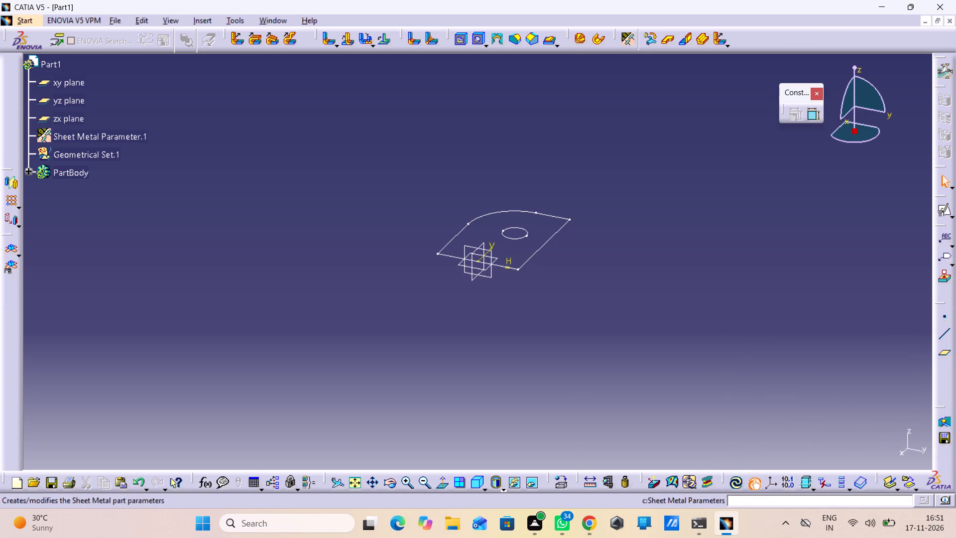
# Create a sheet metal wall from the round-cornered profile sketch with the circular hole.
pyautogui.click(665, 45)
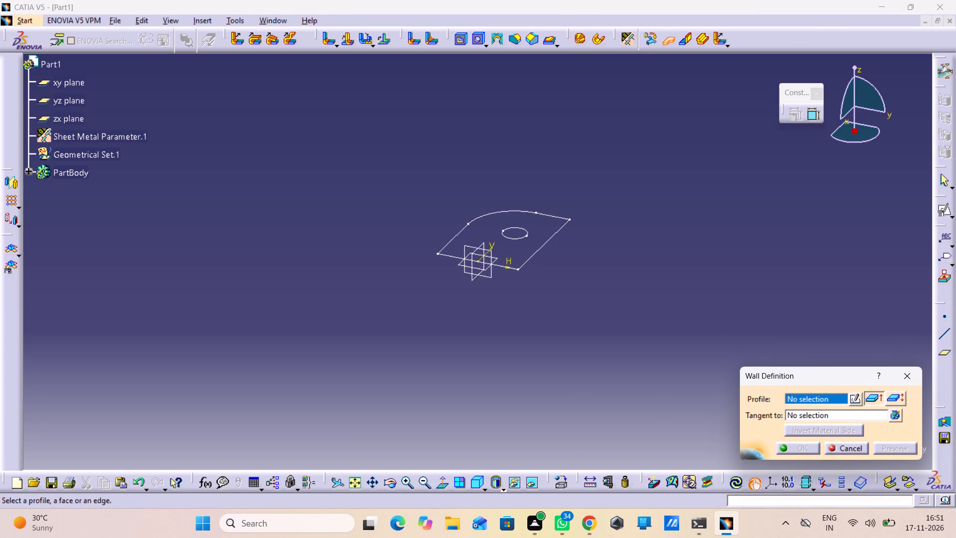
pyautogui.click(547, 241)
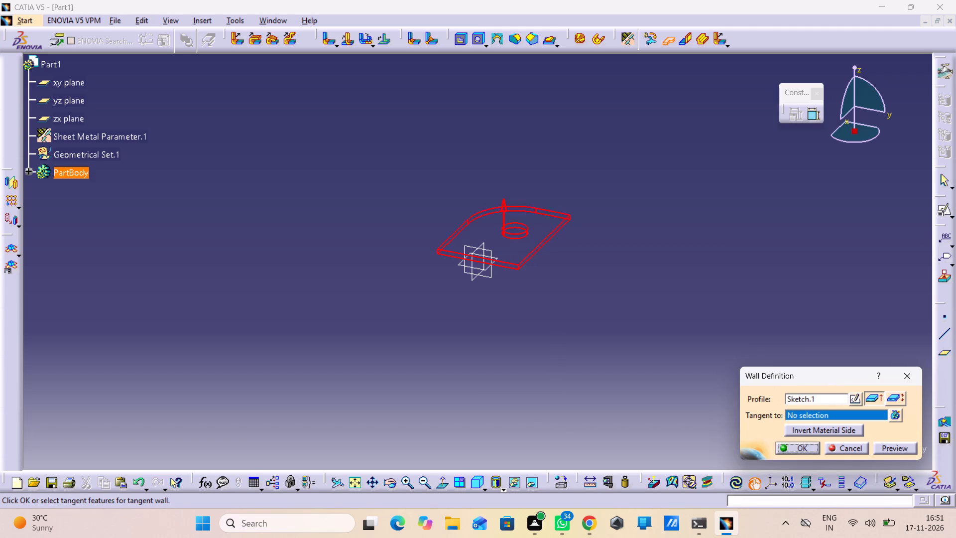
pyautogui.click(788, 445)
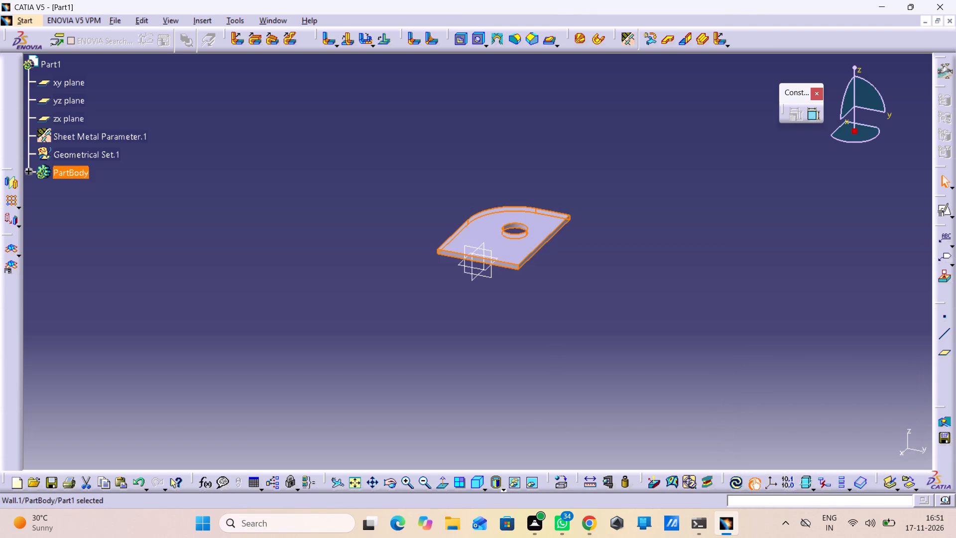
pyautogui.click(673, 408)
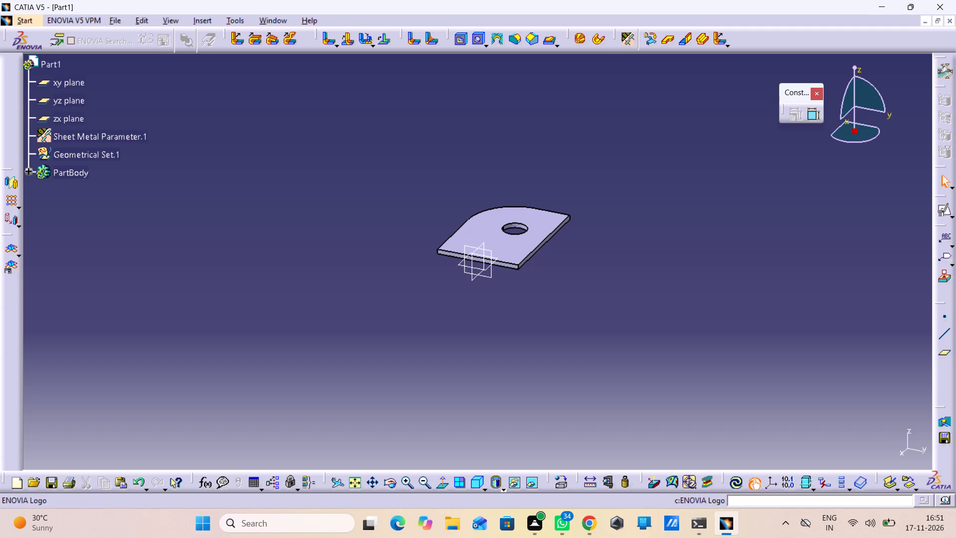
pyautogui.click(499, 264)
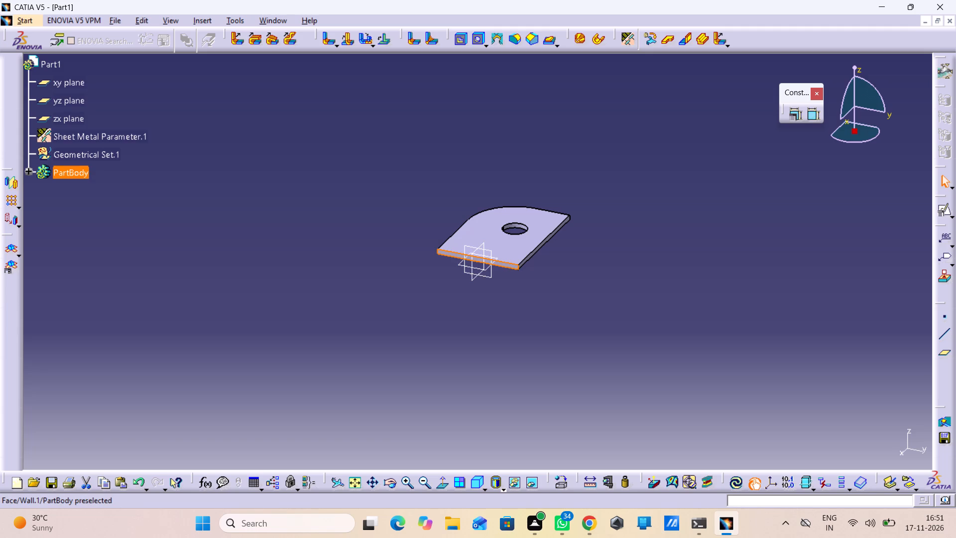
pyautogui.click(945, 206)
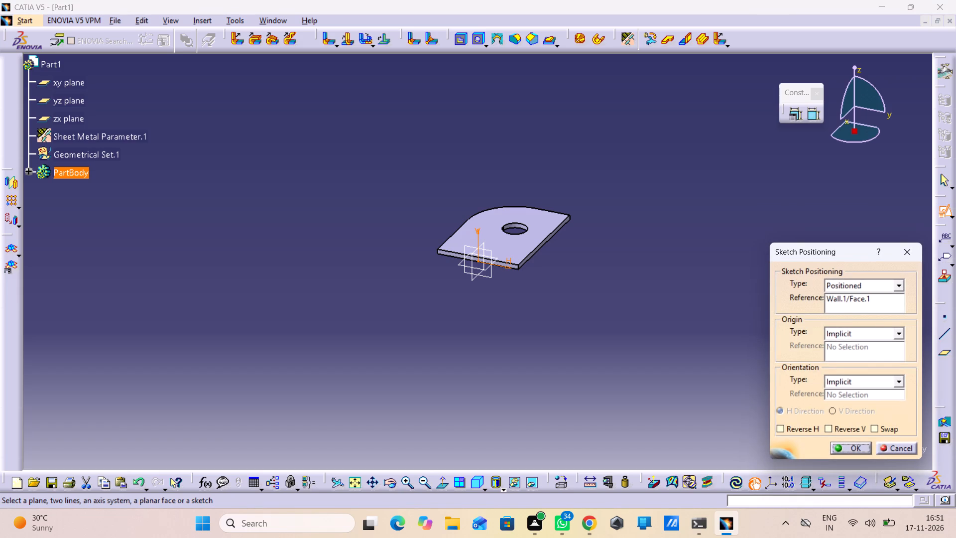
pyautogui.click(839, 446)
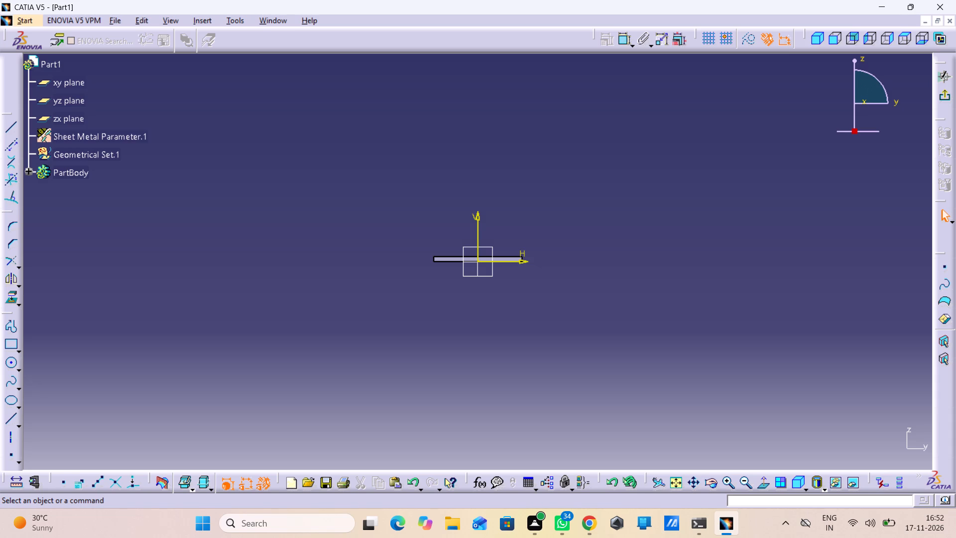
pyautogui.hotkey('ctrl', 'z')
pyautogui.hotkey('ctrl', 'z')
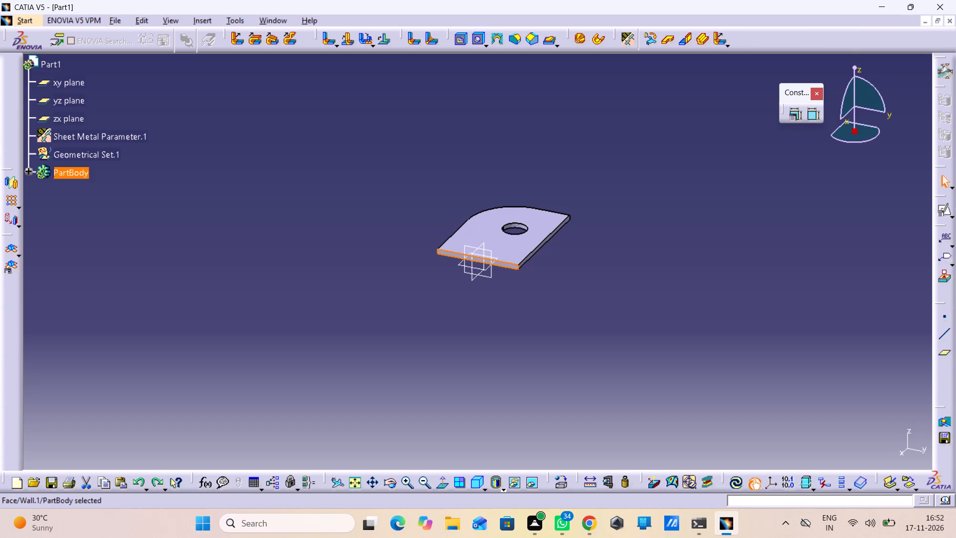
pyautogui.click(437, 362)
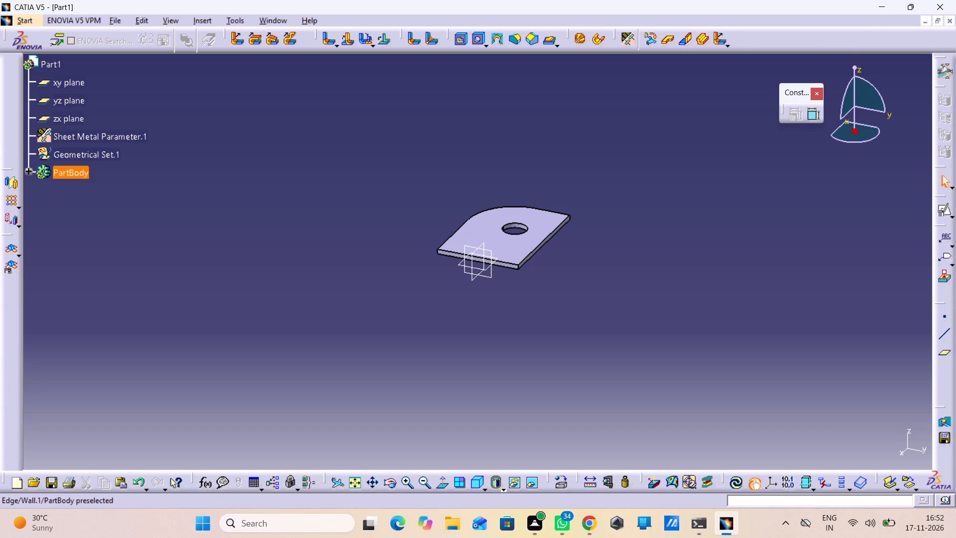
# Open a positioned sketch on the wall's long straight side face opposite the rounded corner, with Reverse H enabled.
pyautogui.rightClick(517, 285)
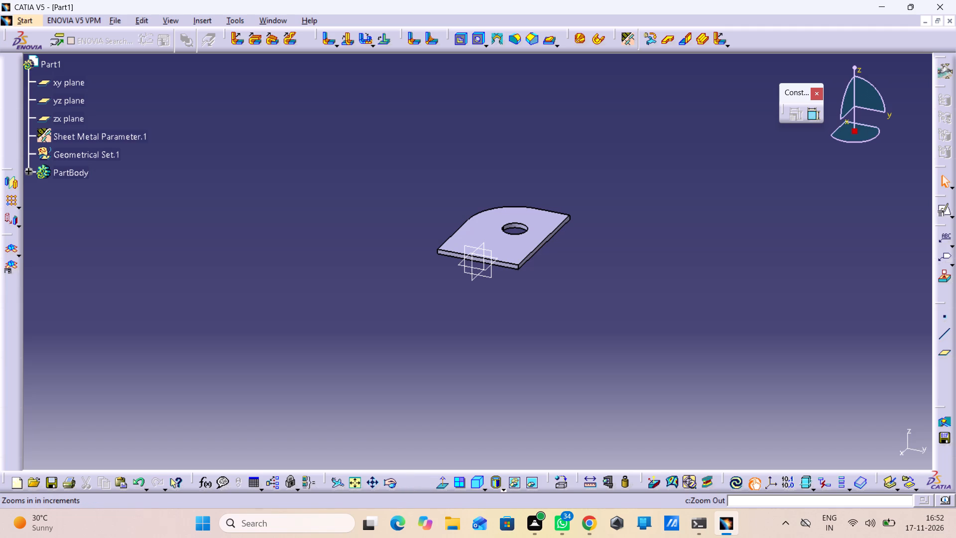
pyautogui.click(407, 480)
pyautogui.click(407, 480)
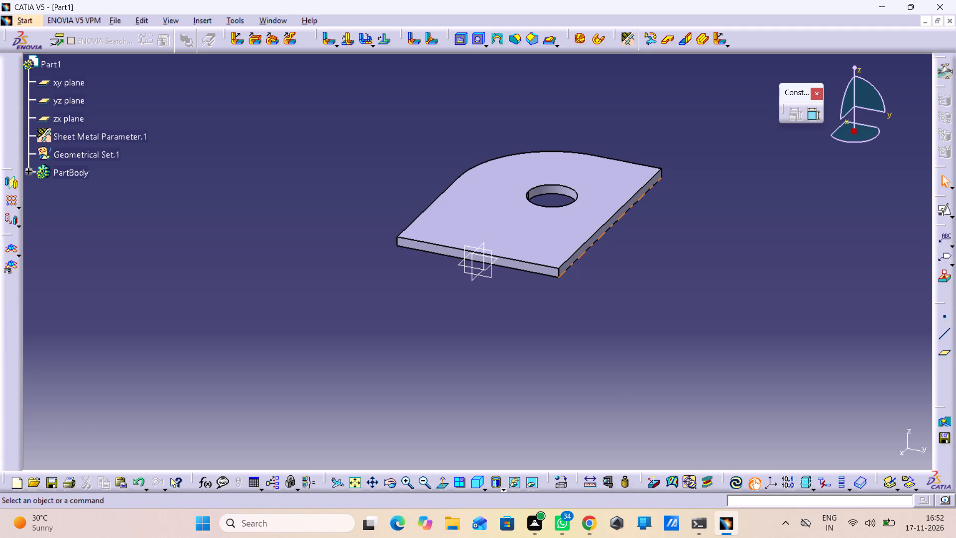
pyautogui.click(409, 485)
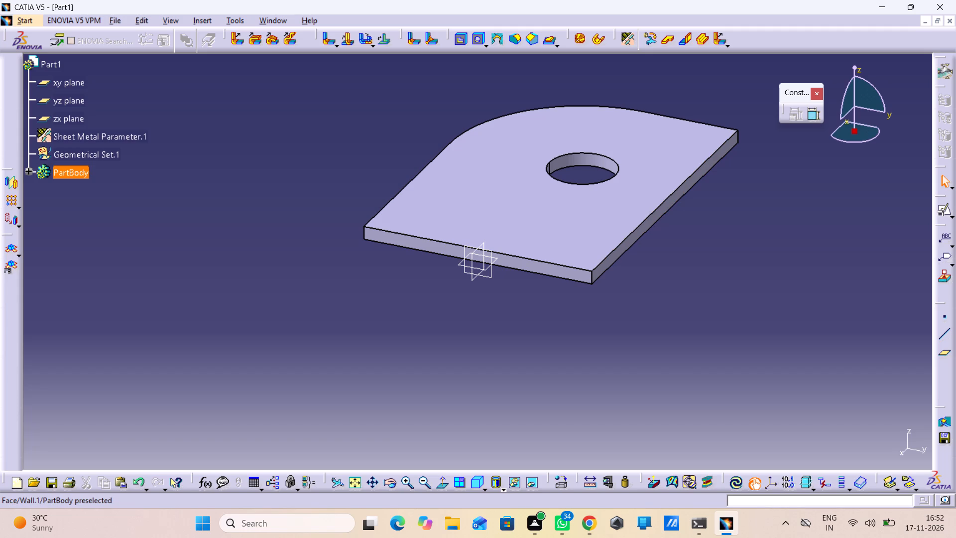
pyautogui.click(605, 264)
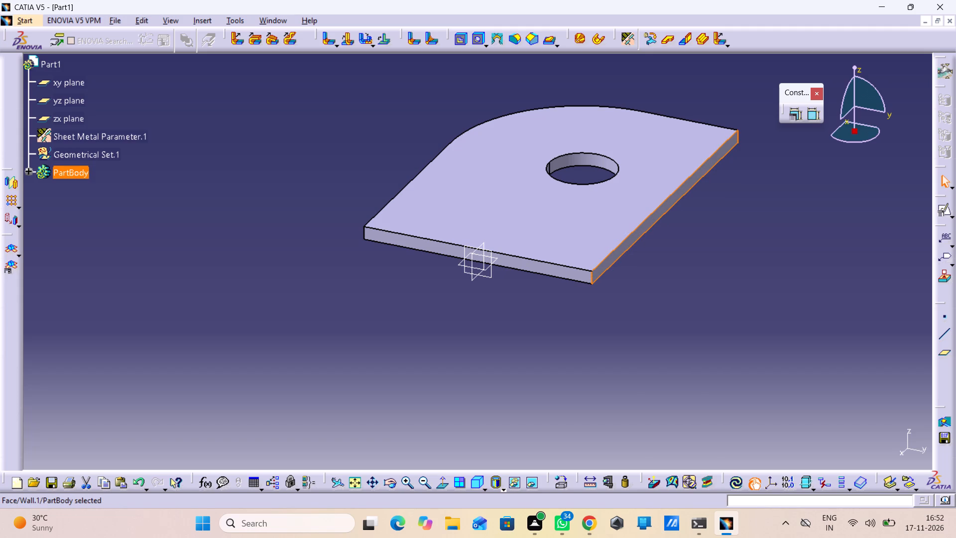
pyautogui.click(947, 213)
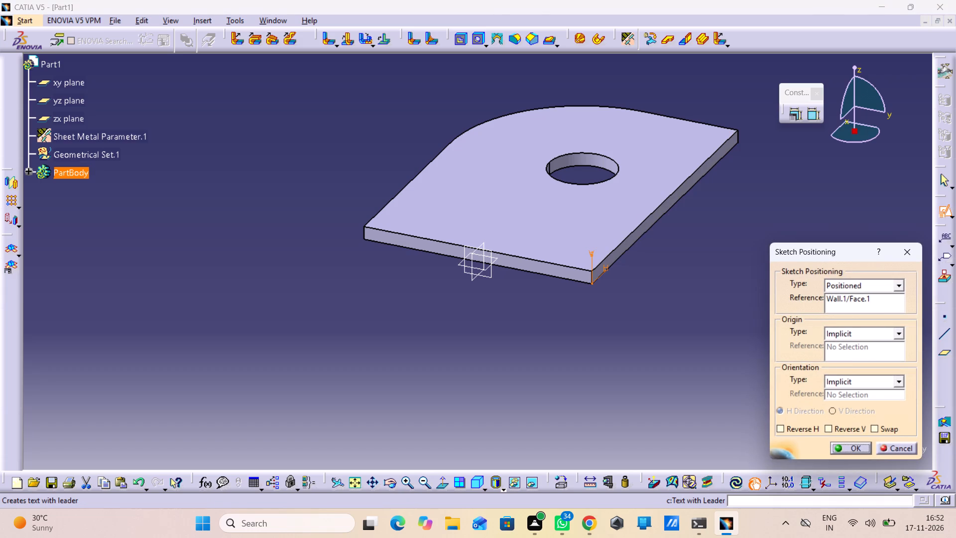
pyautogui.click(811, 432)
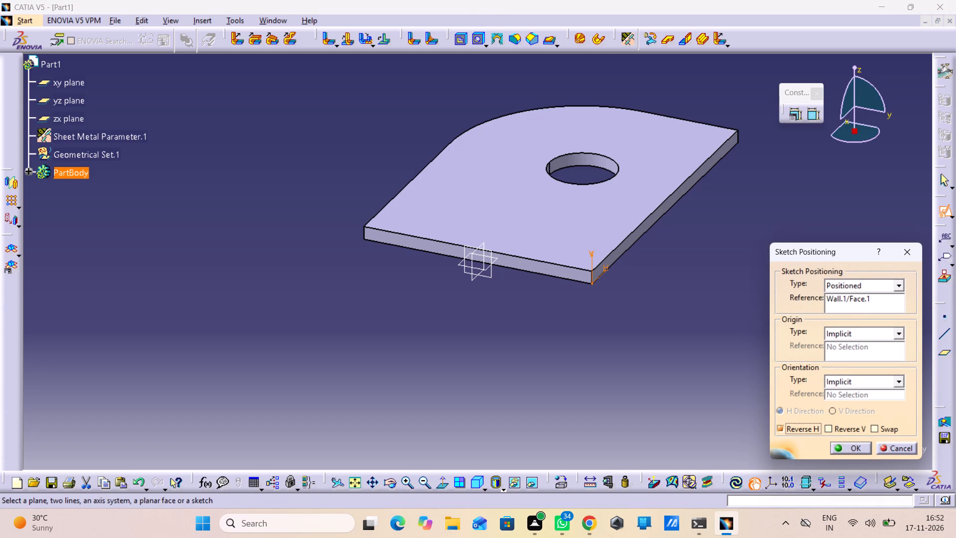
pyautogui.click(856, 449)
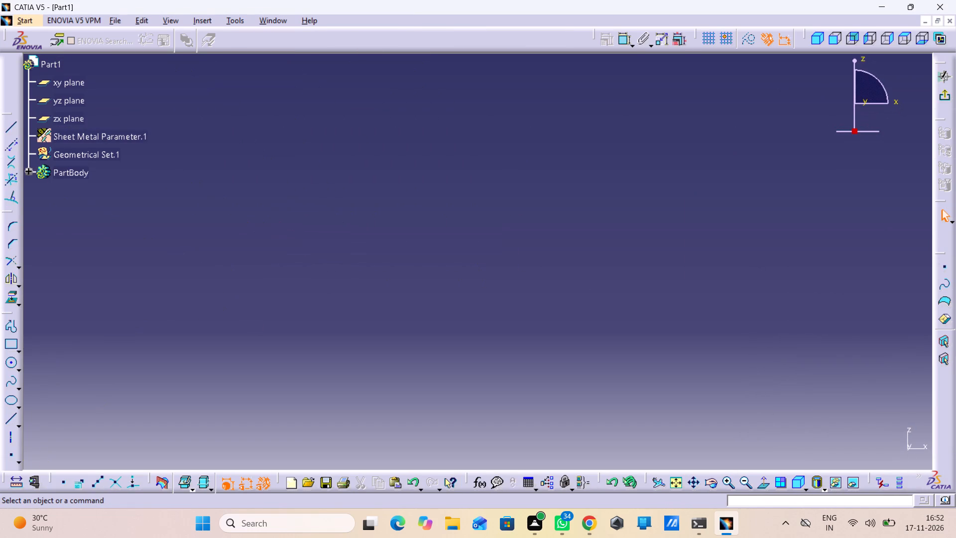
# Sketch a profile line about 18 mm long, starting just beyond the wall's end near the sketch origin and sloping down away from it.
pyautogui.click(670, 484)
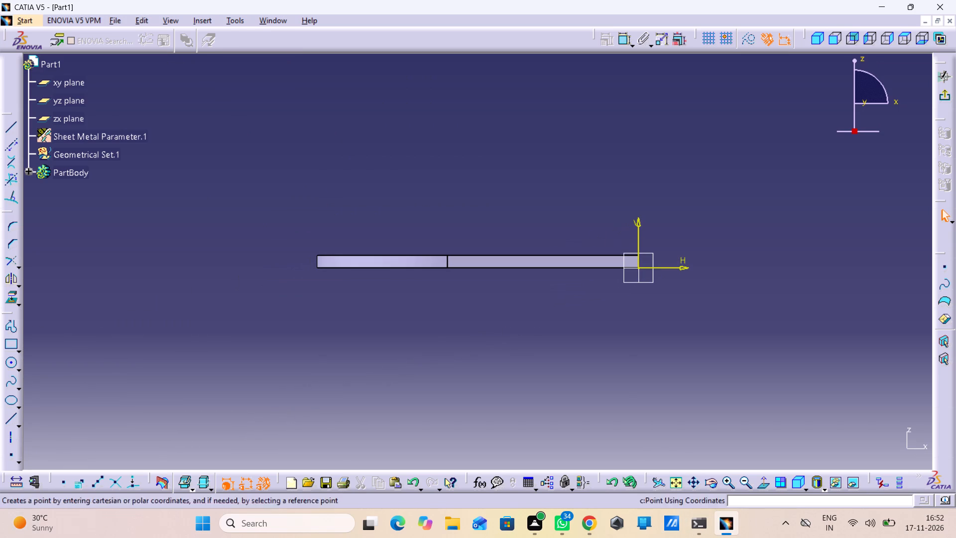
pyautogui.click(12, 327)
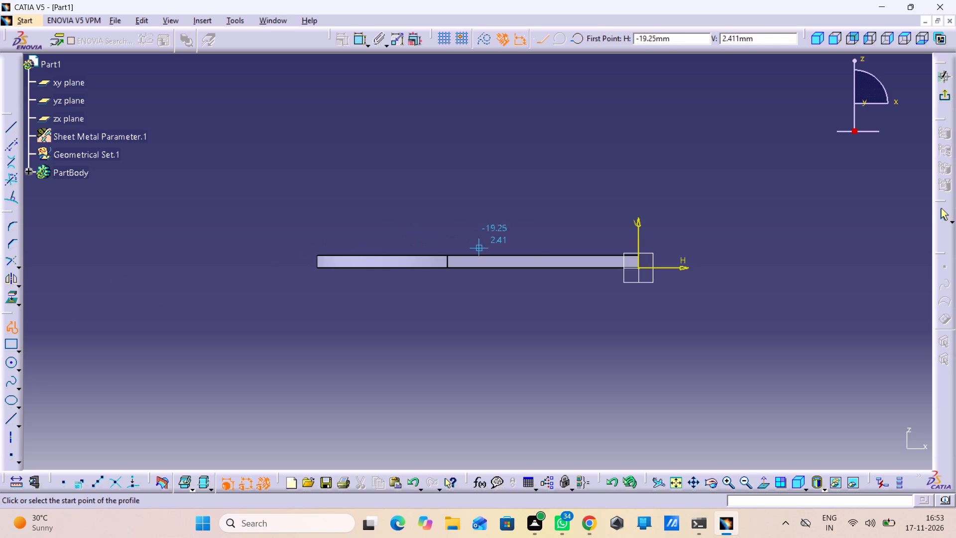
pyautogui.click(669, 262)
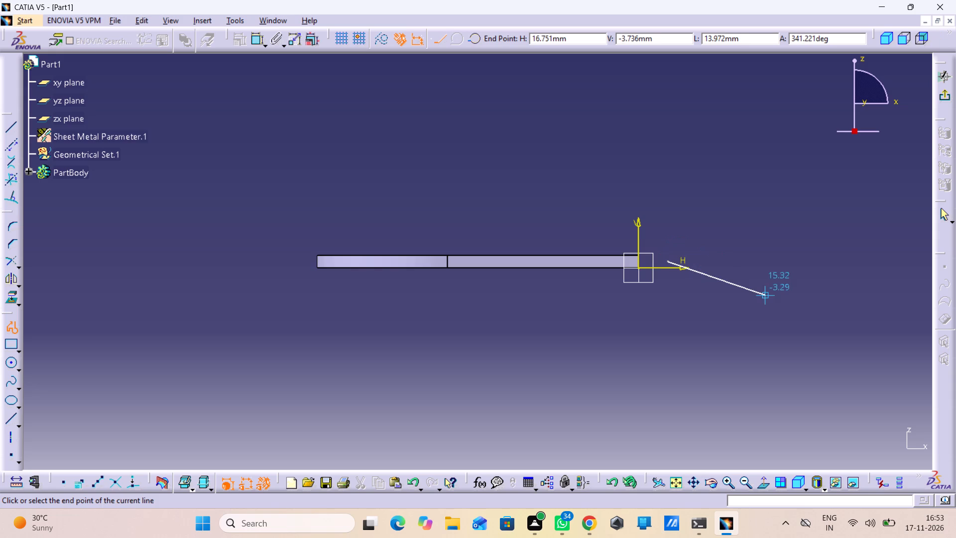
pyautogui.click(778, 365)
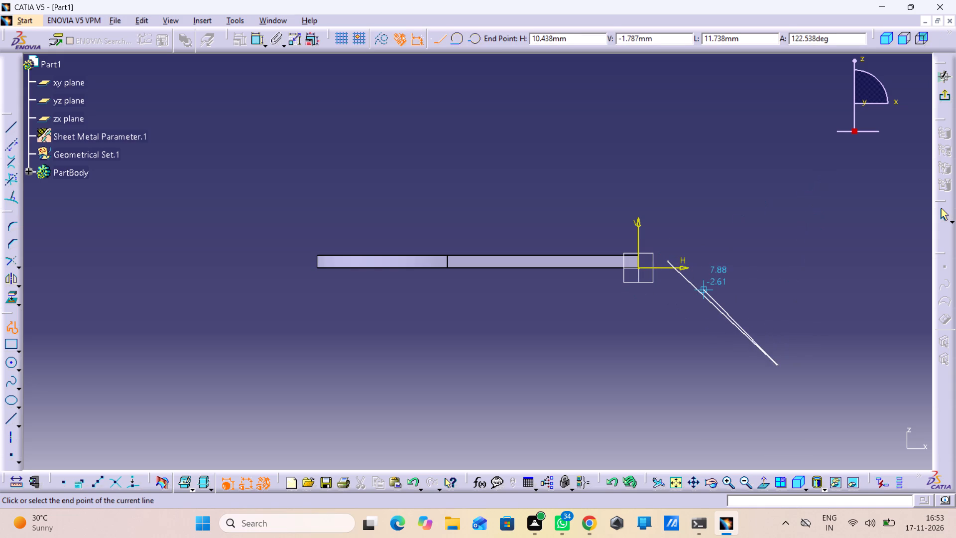
pyautogui.click(946, 215)
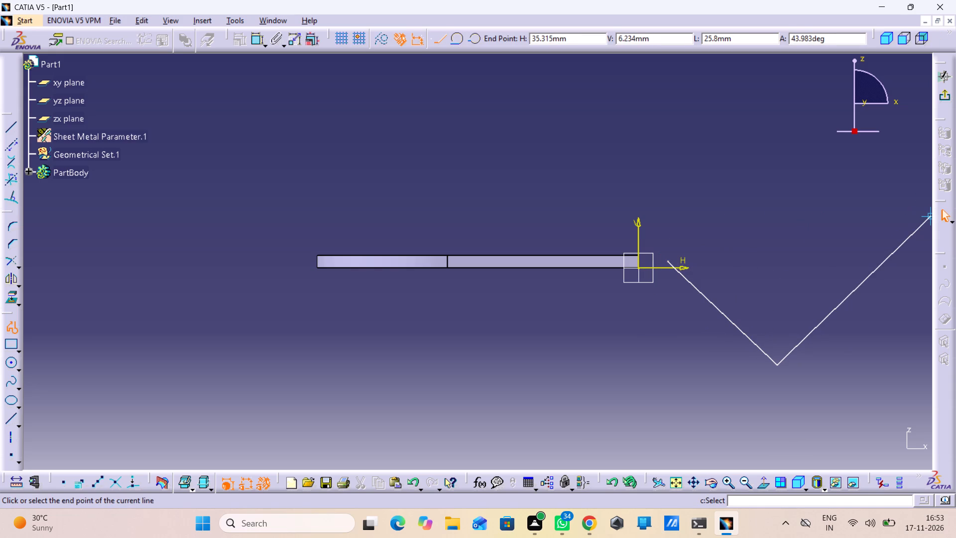
pyautogui.click(840, 162)
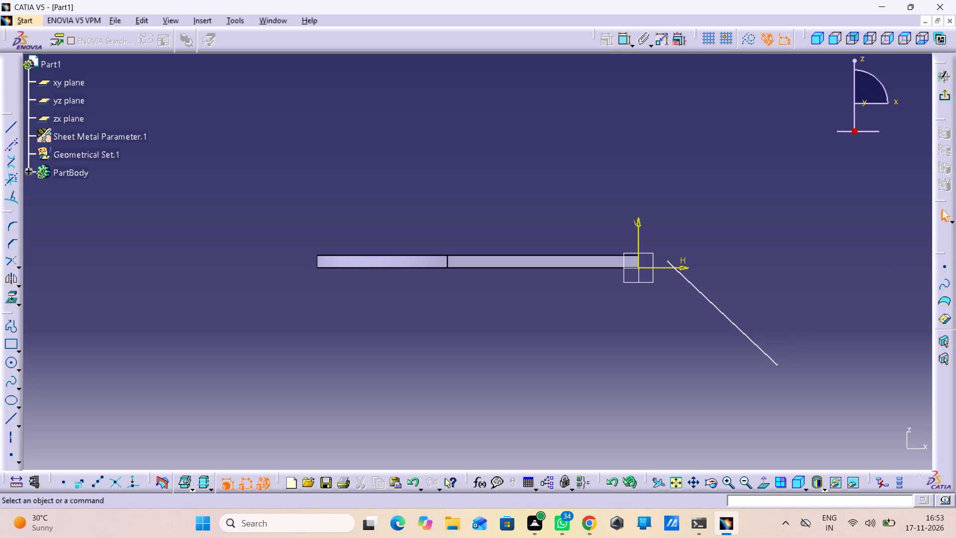
# Make the sloping line's upper endpoint coincident with the sketch origin.
pyautogui.doubleClick(626, 43)
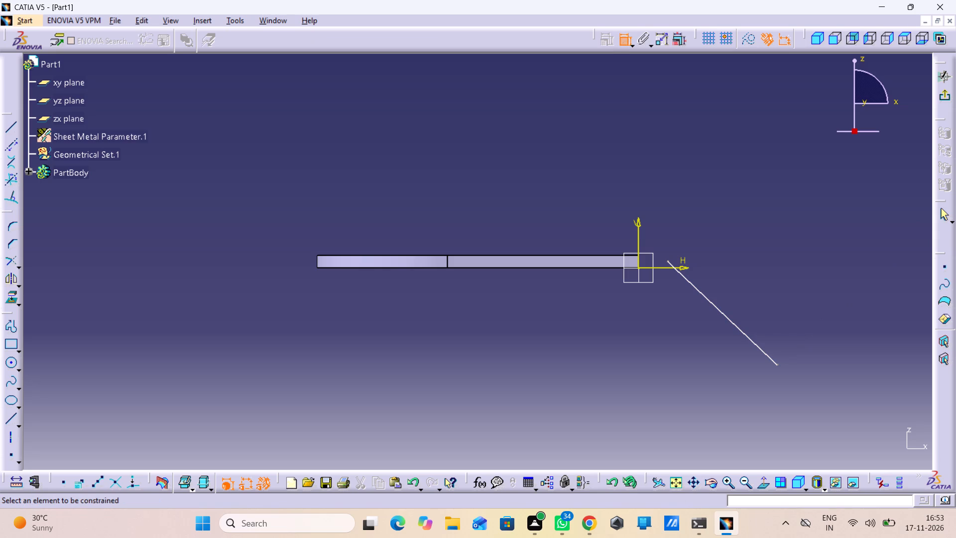
pyautogui.click(667, 261)
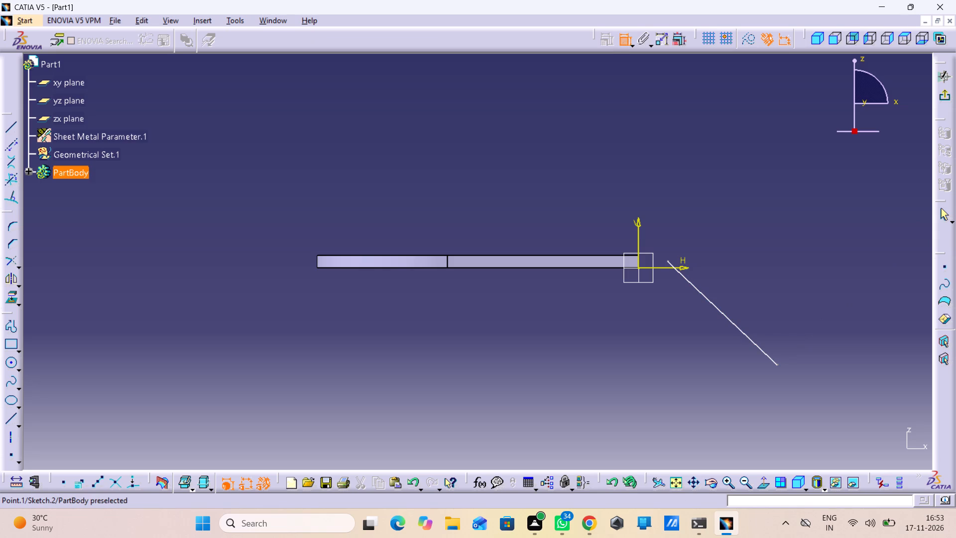
pyautogui.click(638, 266)
pyautogui.rightClick(676, 194)
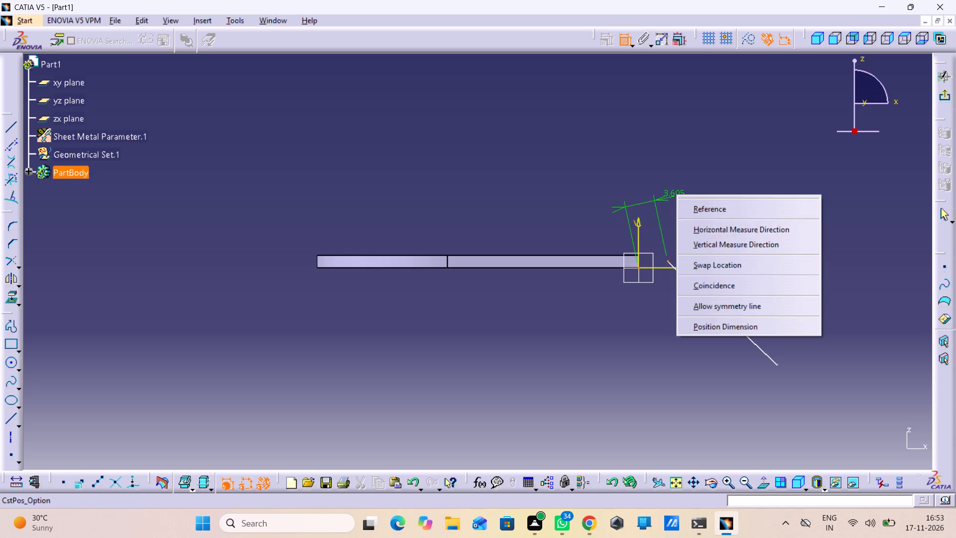
pyautogui.click(702, 286)
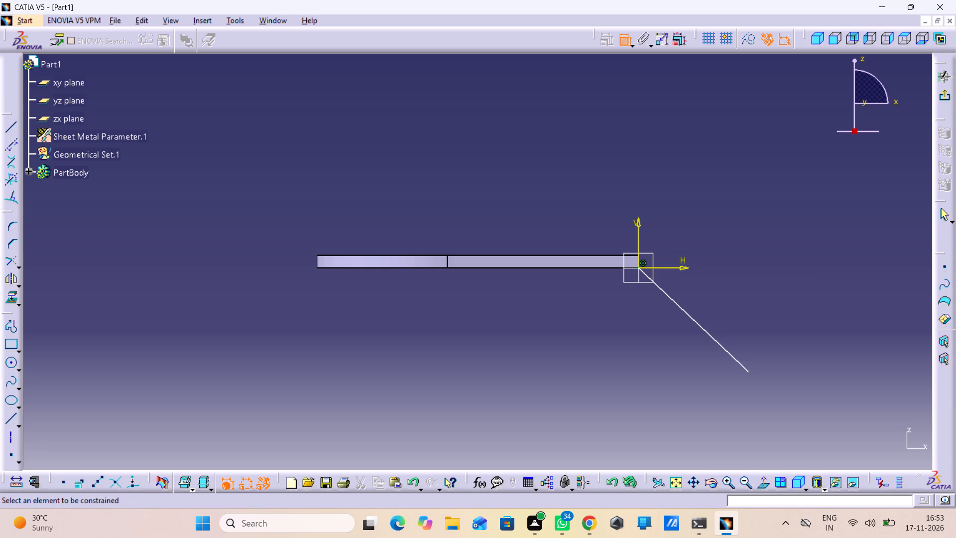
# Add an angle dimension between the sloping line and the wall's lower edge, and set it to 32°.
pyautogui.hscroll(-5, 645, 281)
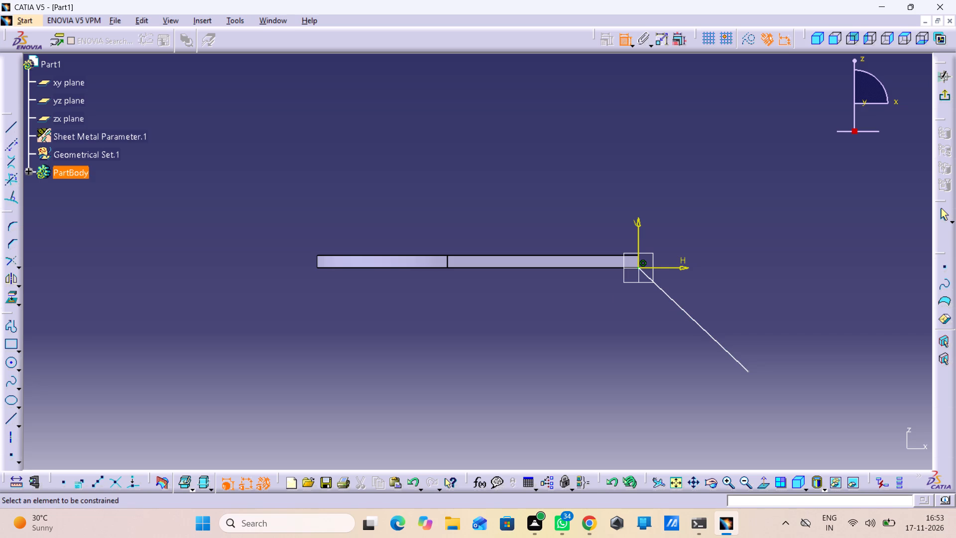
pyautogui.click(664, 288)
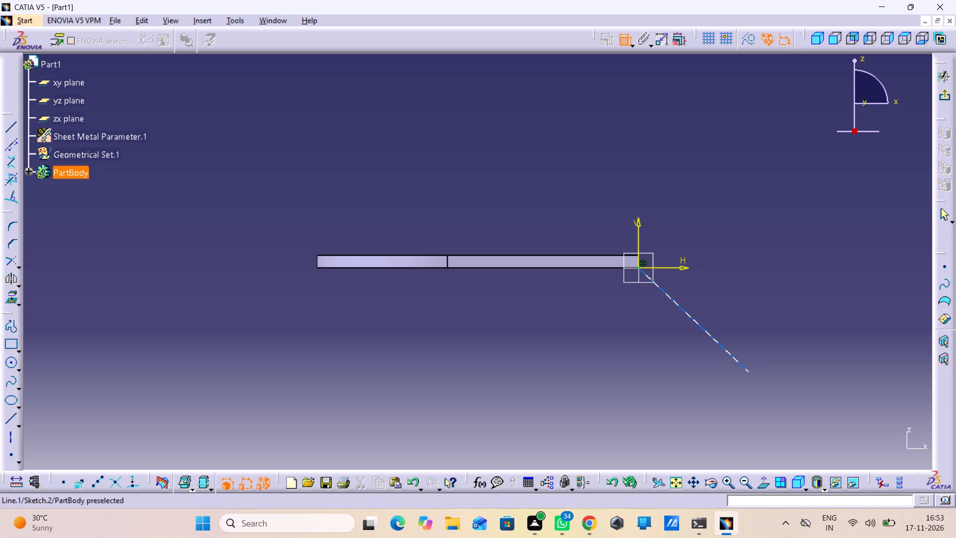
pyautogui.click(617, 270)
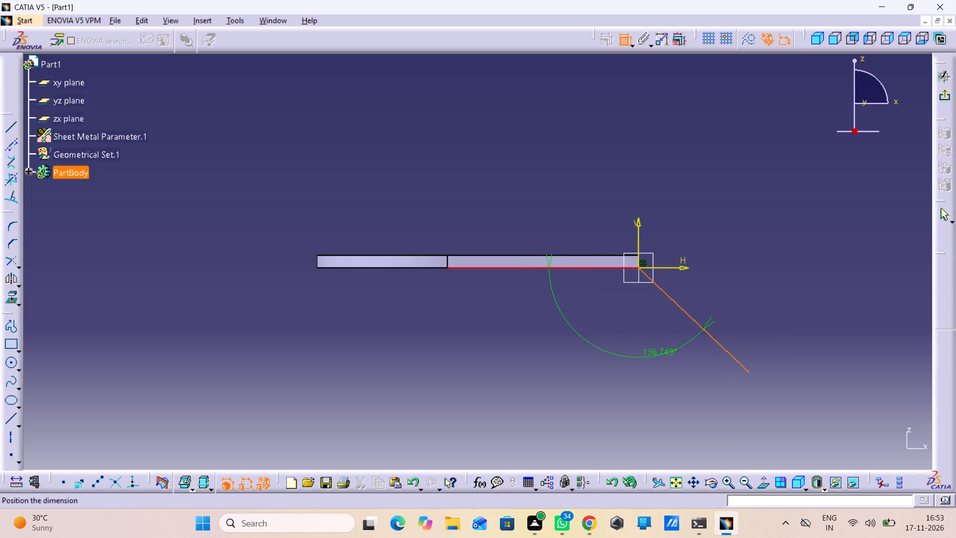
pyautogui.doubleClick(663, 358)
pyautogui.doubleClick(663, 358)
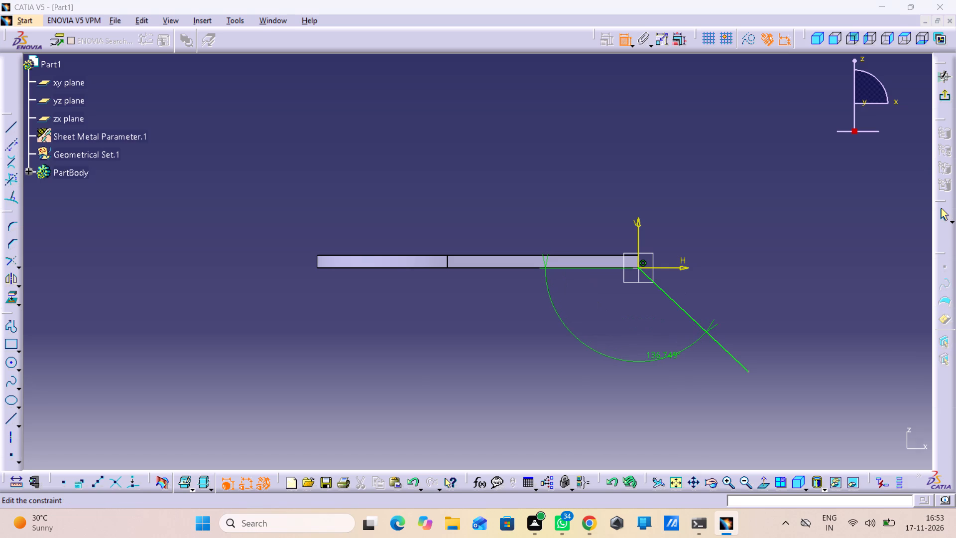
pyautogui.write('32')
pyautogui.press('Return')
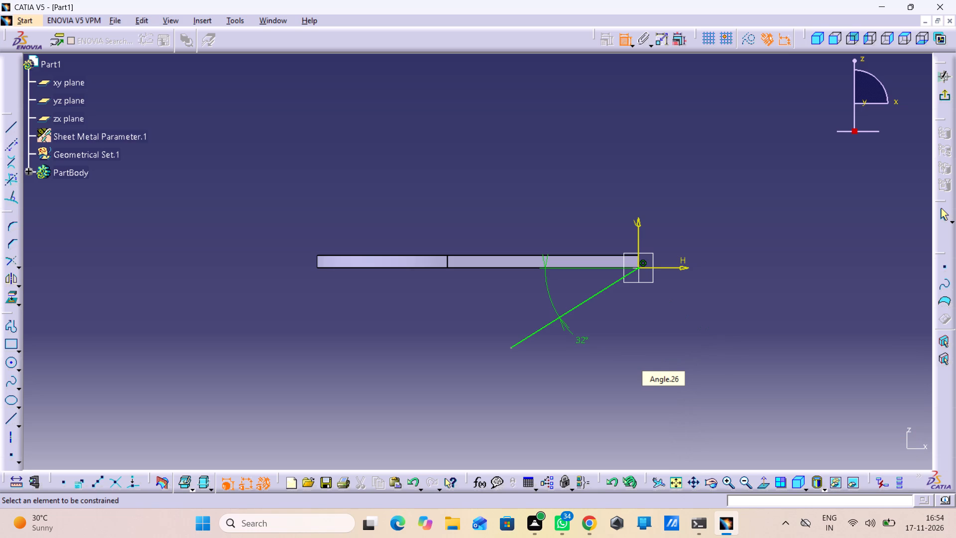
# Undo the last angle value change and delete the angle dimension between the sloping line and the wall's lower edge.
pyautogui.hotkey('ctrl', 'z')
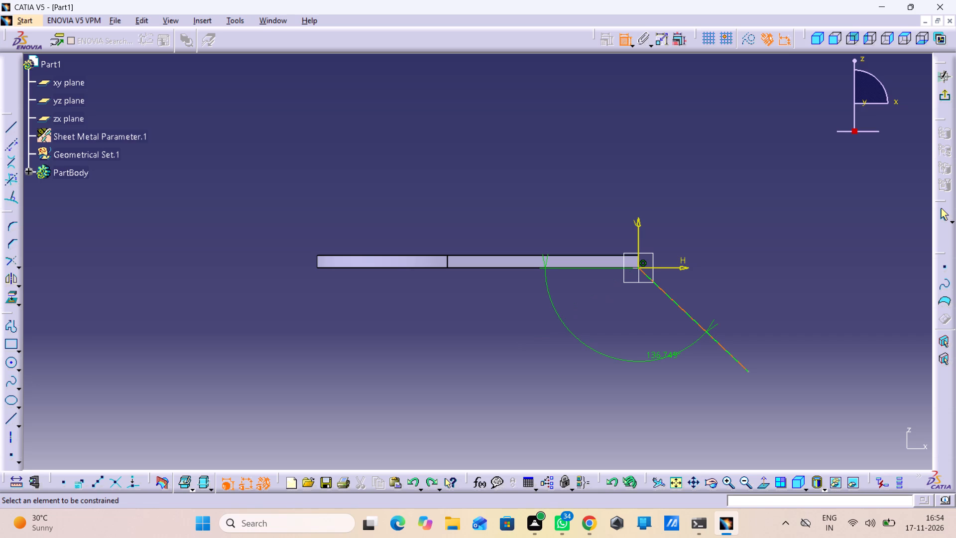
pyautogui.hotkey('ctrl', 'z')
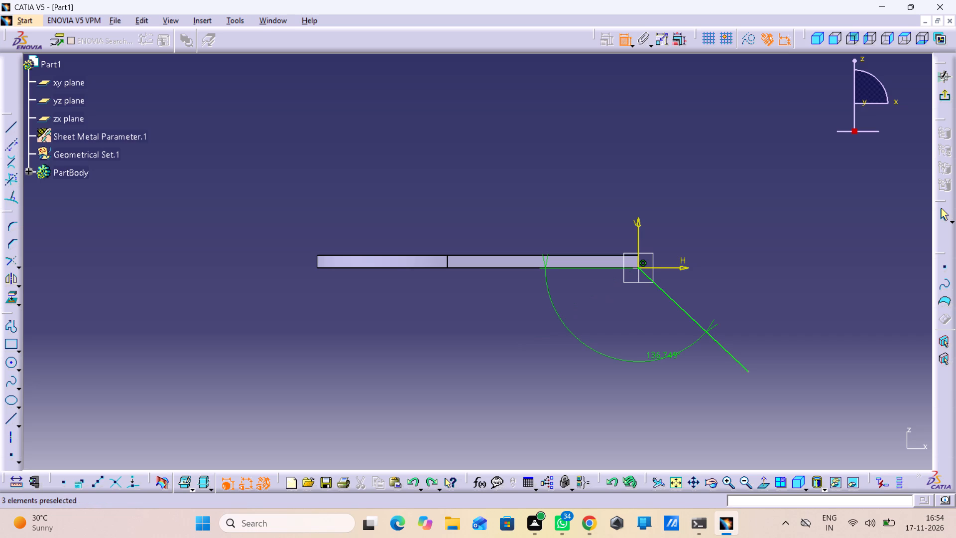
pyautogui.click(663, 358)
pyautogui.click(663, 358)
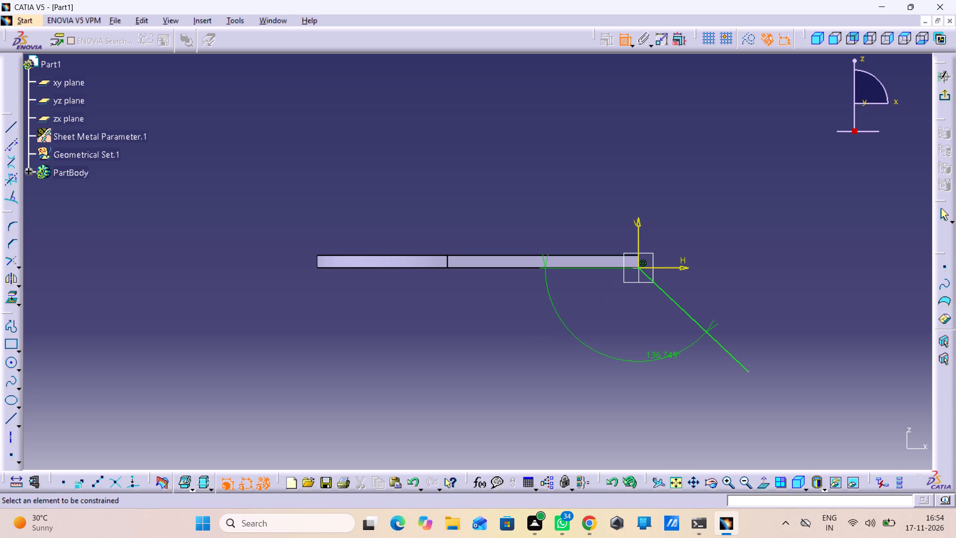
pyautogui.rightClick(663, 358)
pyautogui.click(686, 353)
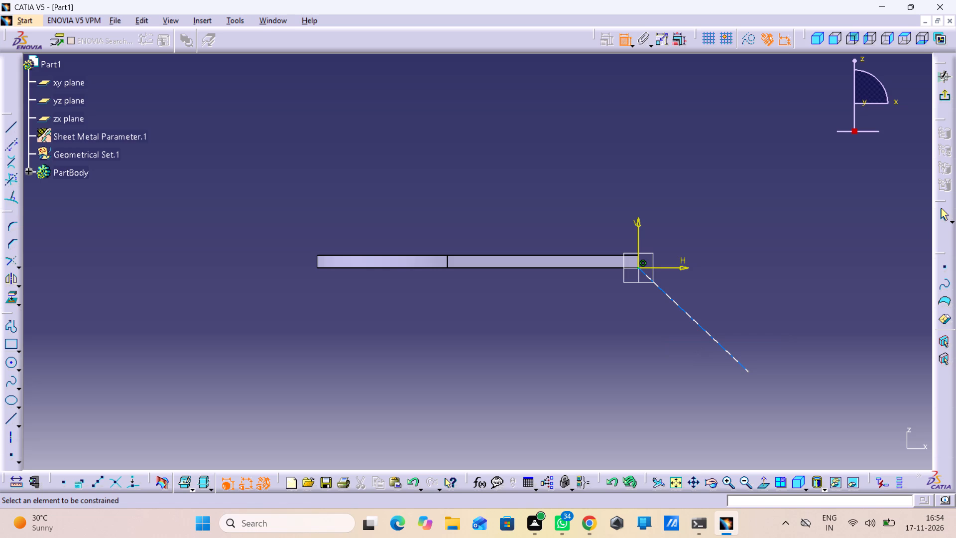
# Dimension the vertical distance from the sloping line's lower endpoint to the wall's lower edge and set it to 61.2006 mm.
pyautogui.click(747, 372)
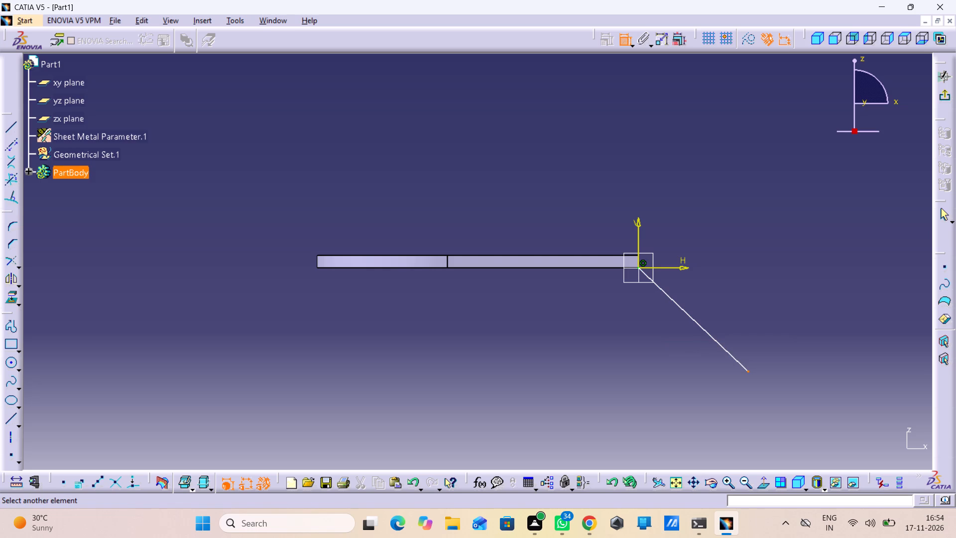
pyautogui.click(609, 268)
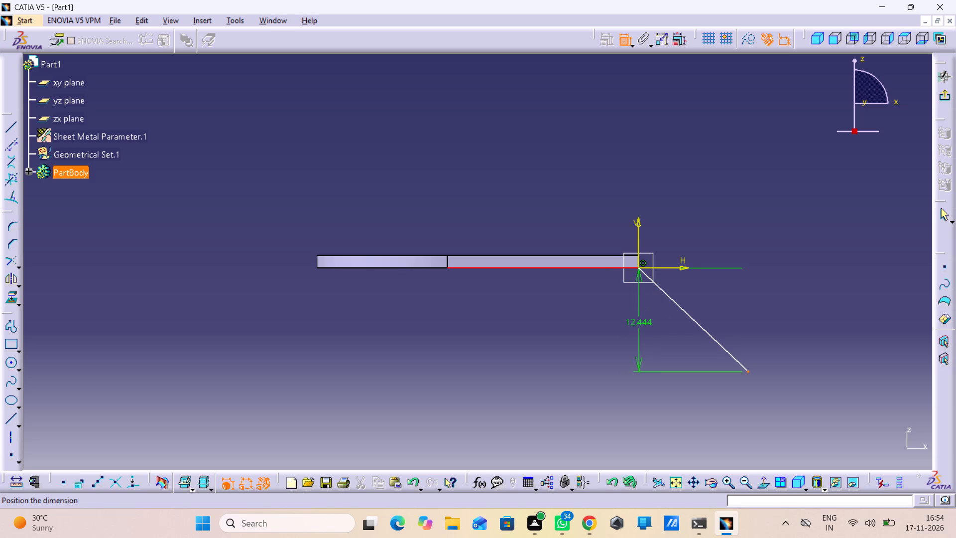
pyautogui.doubleClick(640, 326)
pyautogui.doubleClick(640, 326)
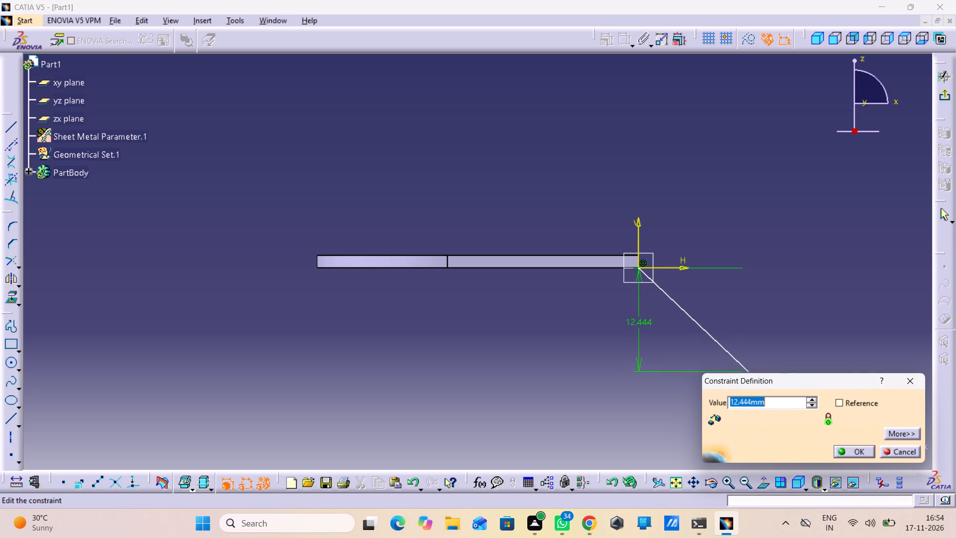
pyautogui.write('61.1')
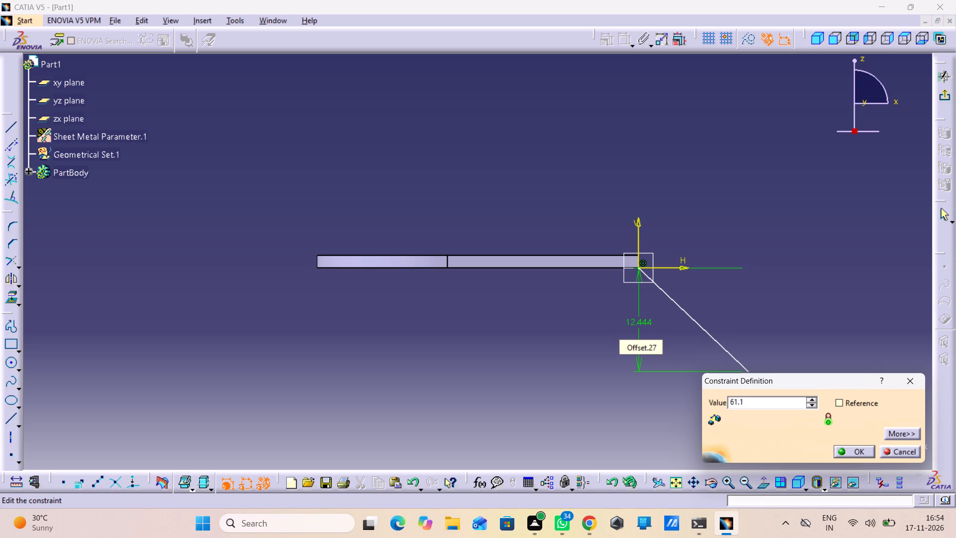
pyautogui.press('BackSpace')
pyautogui.write('2006')
pyautogui.press('Return')
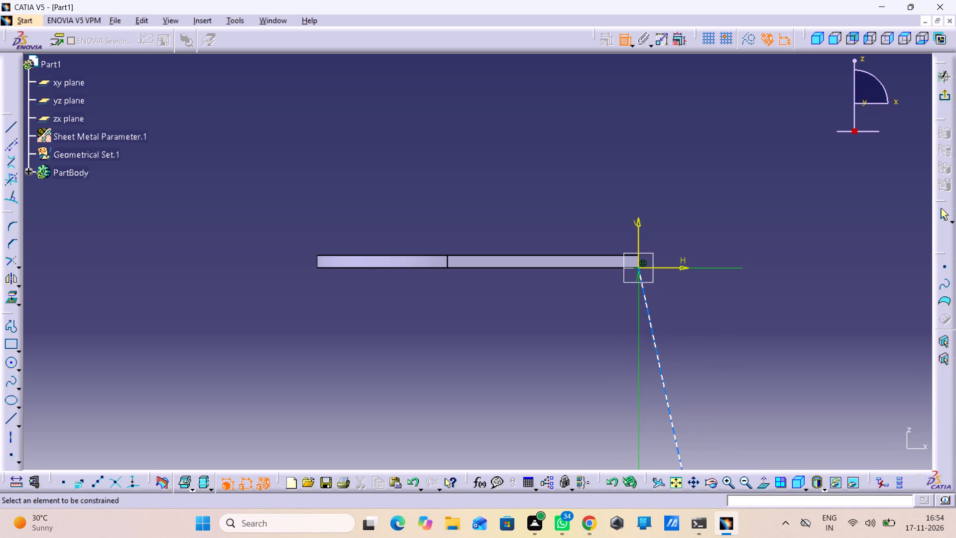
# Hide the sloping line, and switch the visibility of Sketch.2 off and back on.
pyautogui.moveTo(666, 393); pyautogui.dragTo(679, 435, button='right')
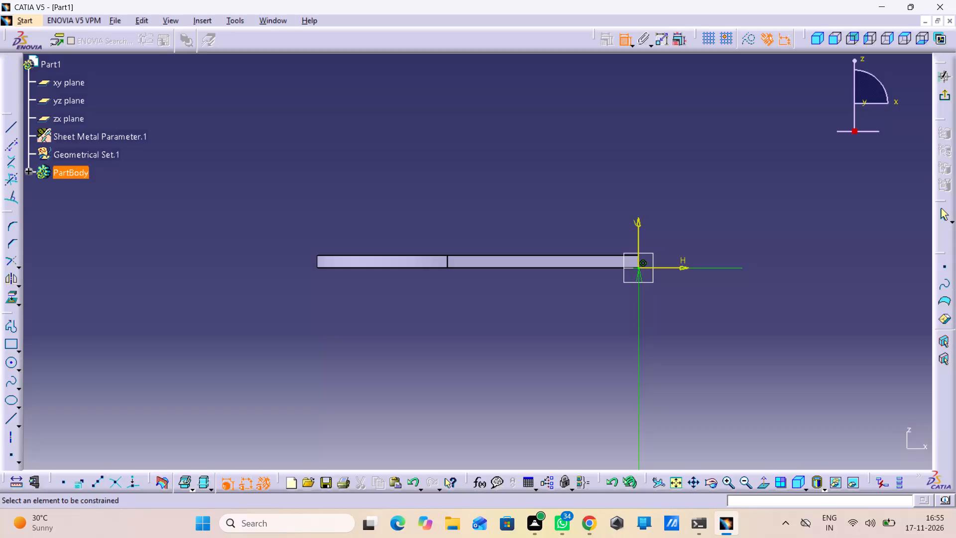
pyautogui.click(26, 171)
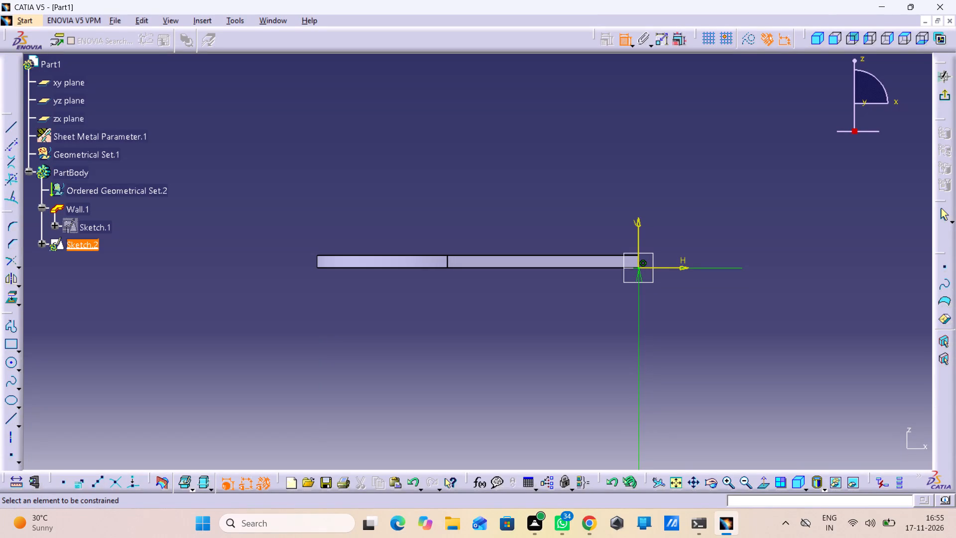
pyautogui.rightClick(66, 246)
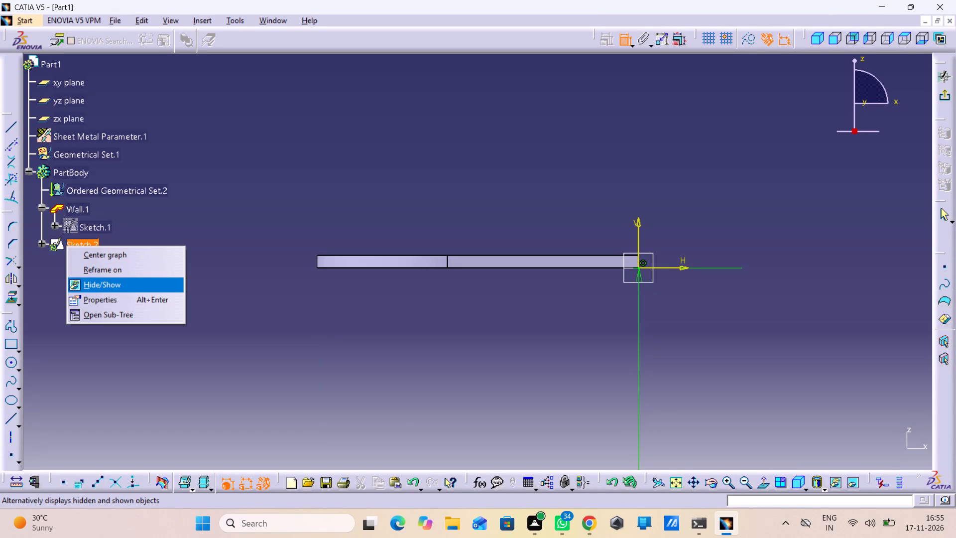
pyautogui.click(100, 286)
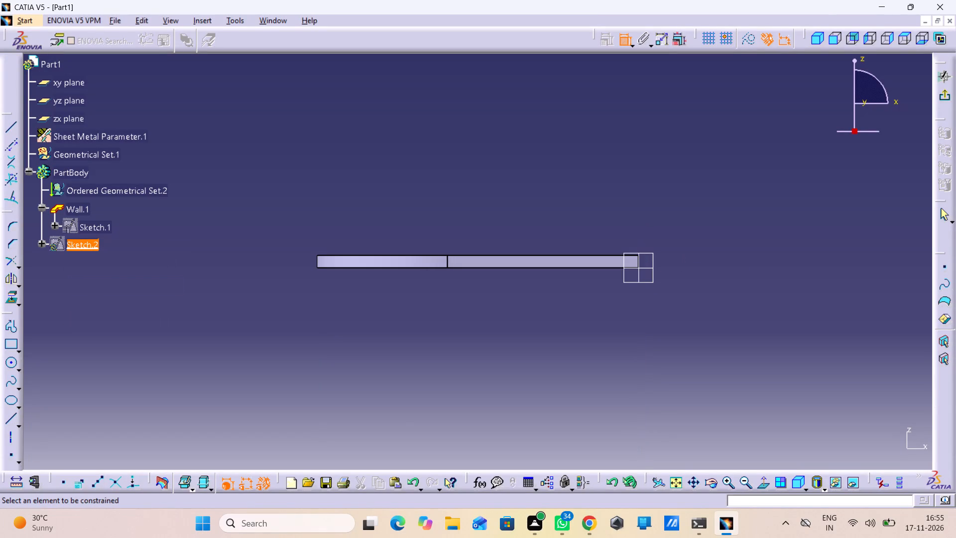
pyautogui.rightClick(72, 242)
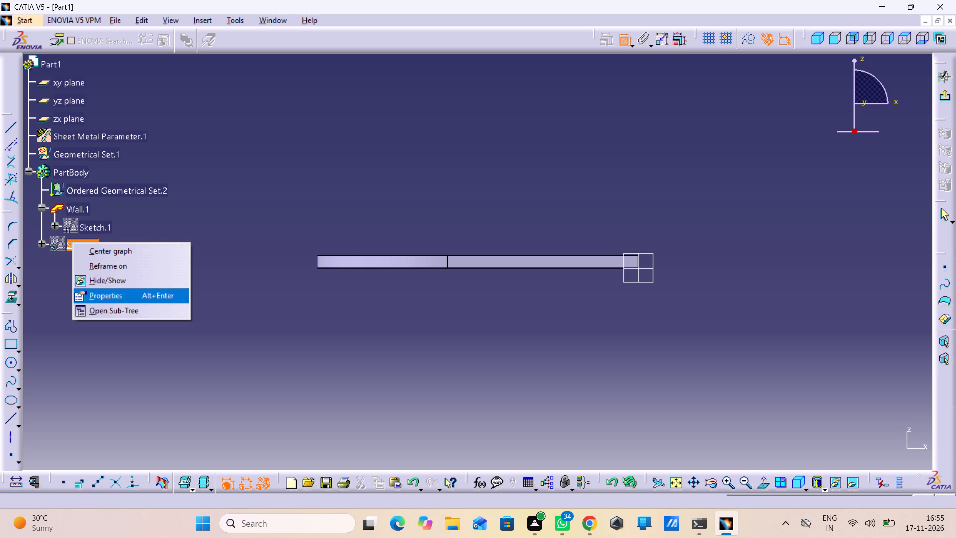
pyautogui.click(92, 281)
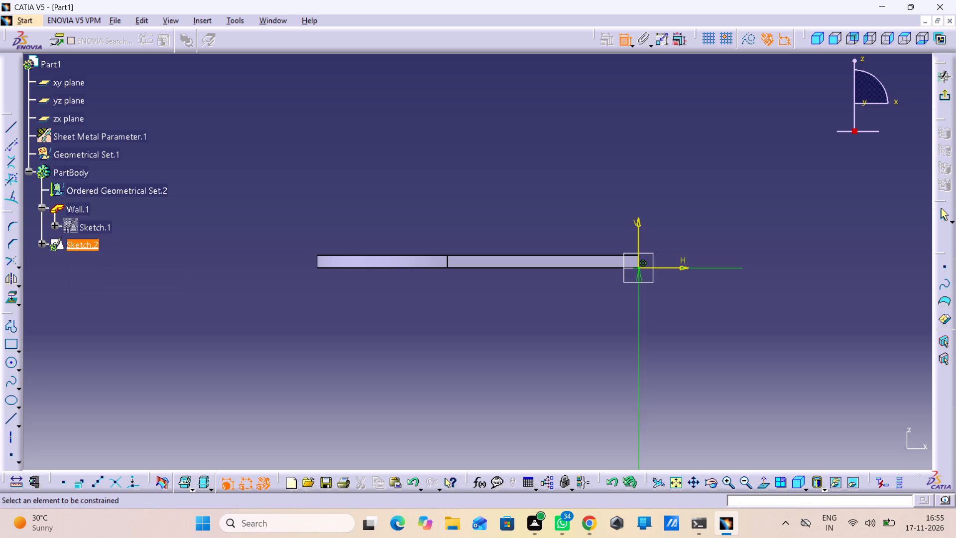
# Switch to the hidden-object space and set the sloping line and the wall's base sketch, Sketch.1, back to shown.
pyautogui.click(850, 485)
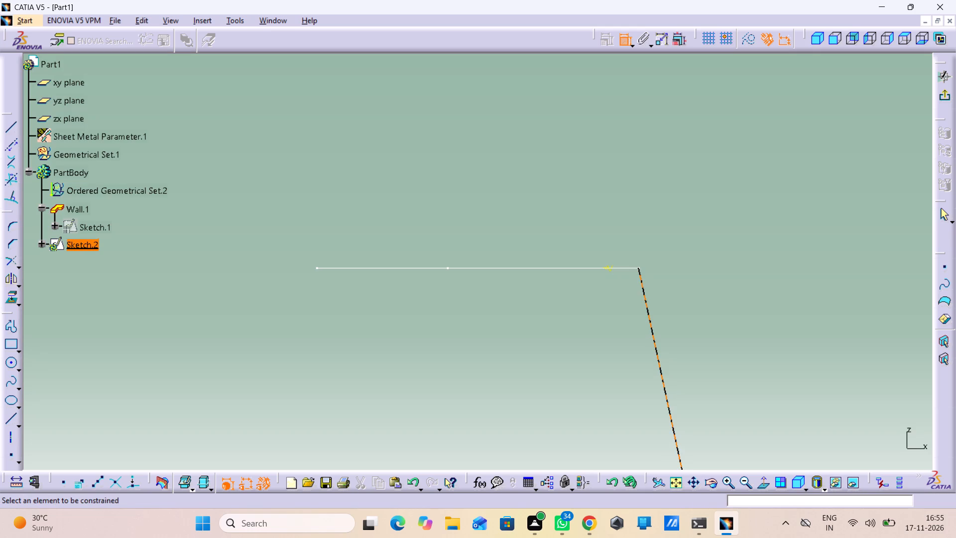
pyautogui.rightClick(670, 409)
pyautogui.click(679, 449)
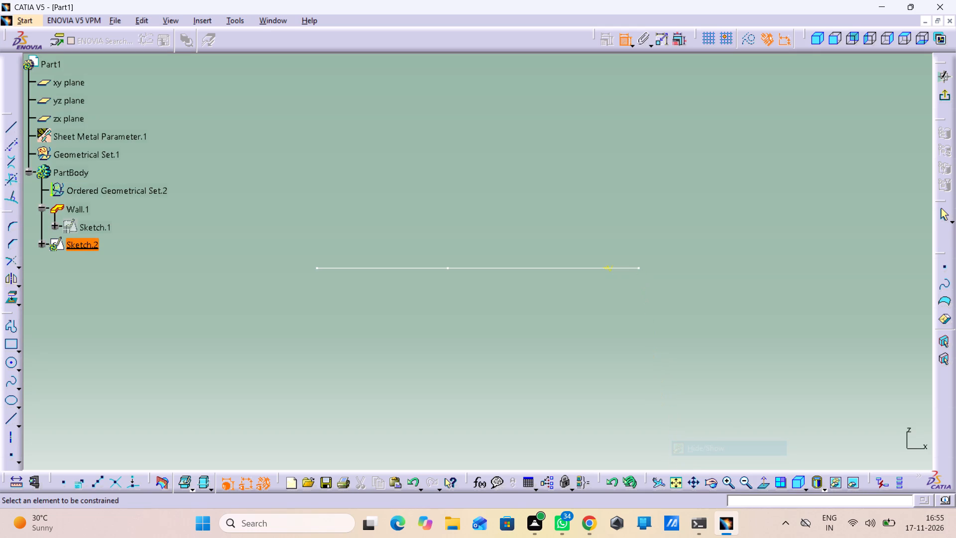
pyautogui.rightClick(587, 269)
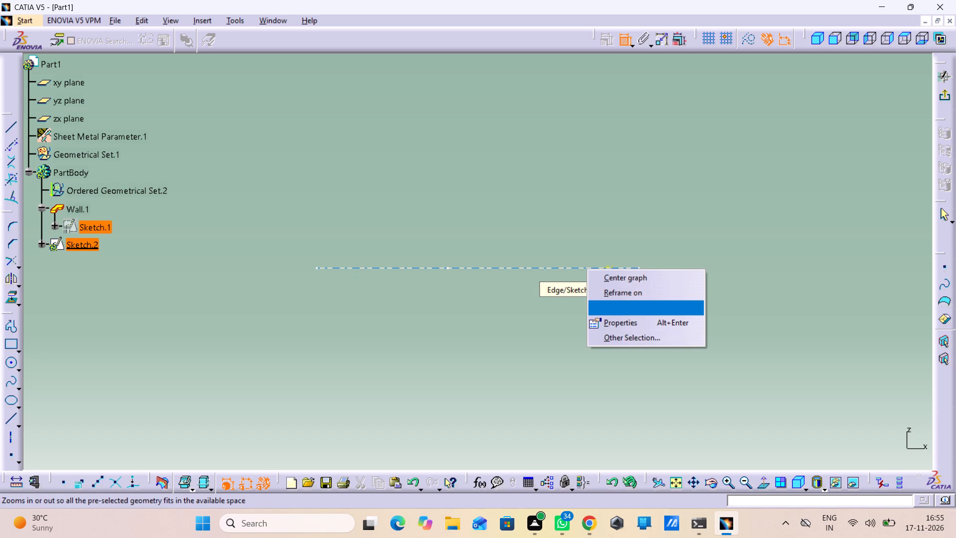
pyautogui.click(598, 309)
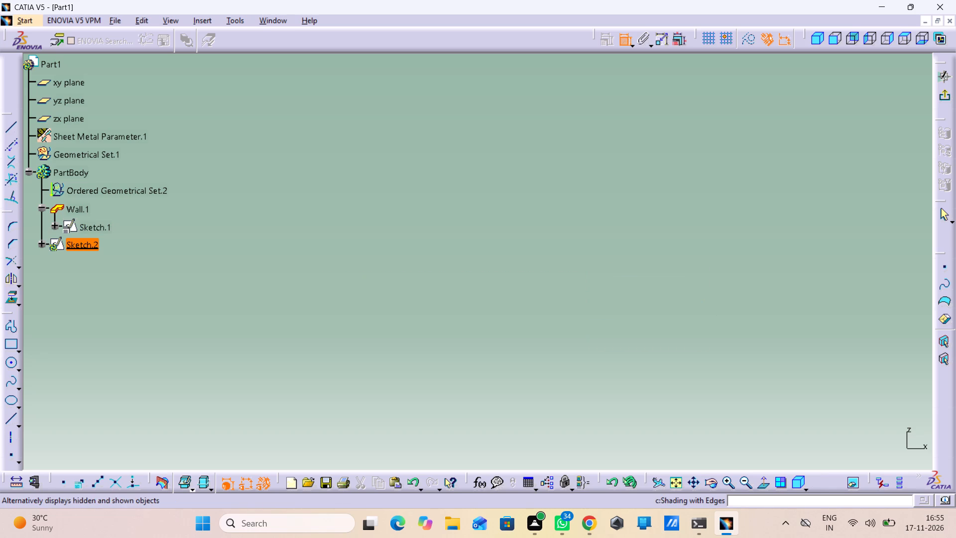
# Switch the display back from the hidden-object space to the visible space.
pyautogui.click(835, 481)
pyautogui.click(835, 481)
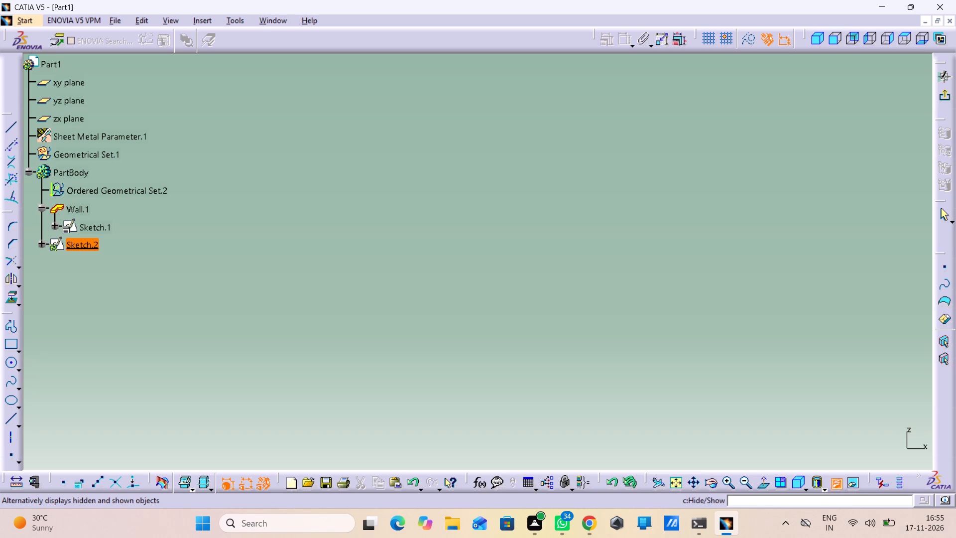
pyautogui.click(853, 485)
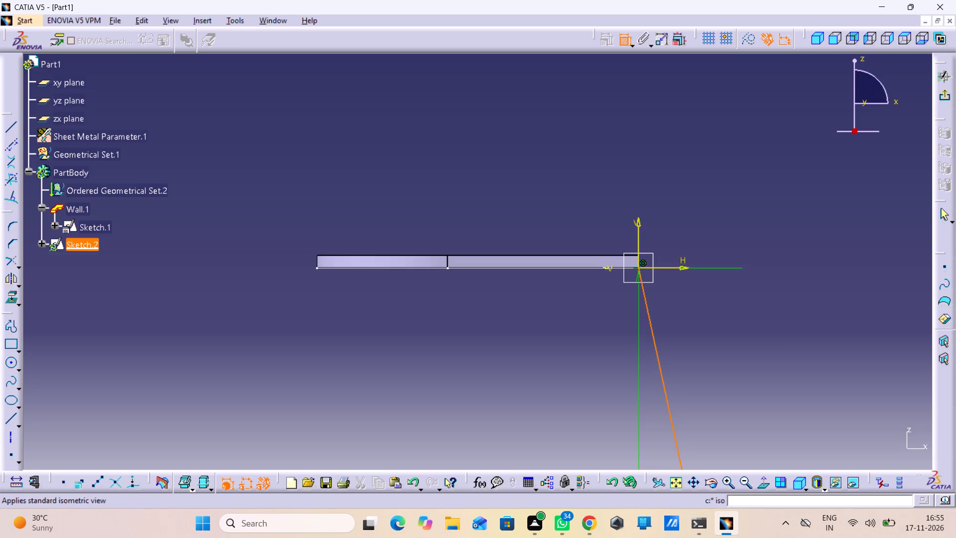
pyautogui.click(598, 388)
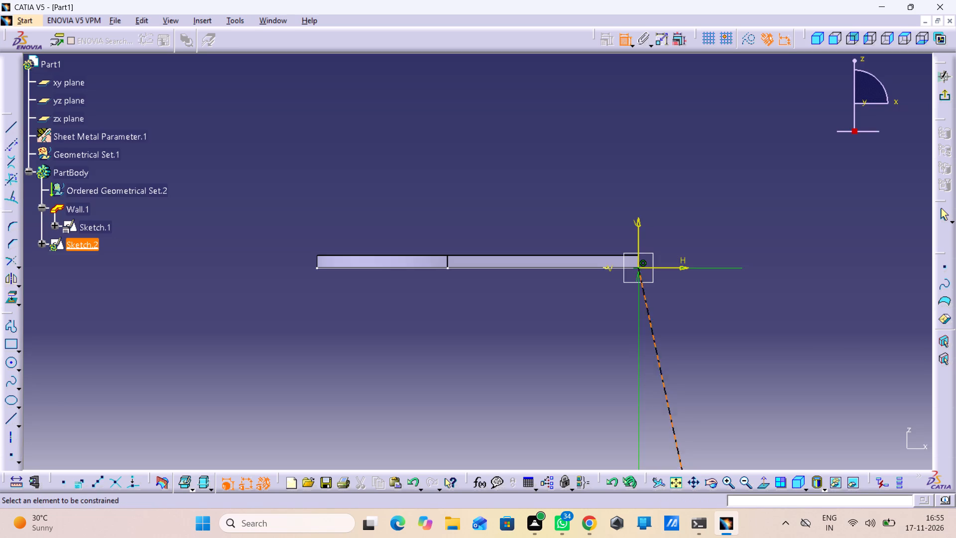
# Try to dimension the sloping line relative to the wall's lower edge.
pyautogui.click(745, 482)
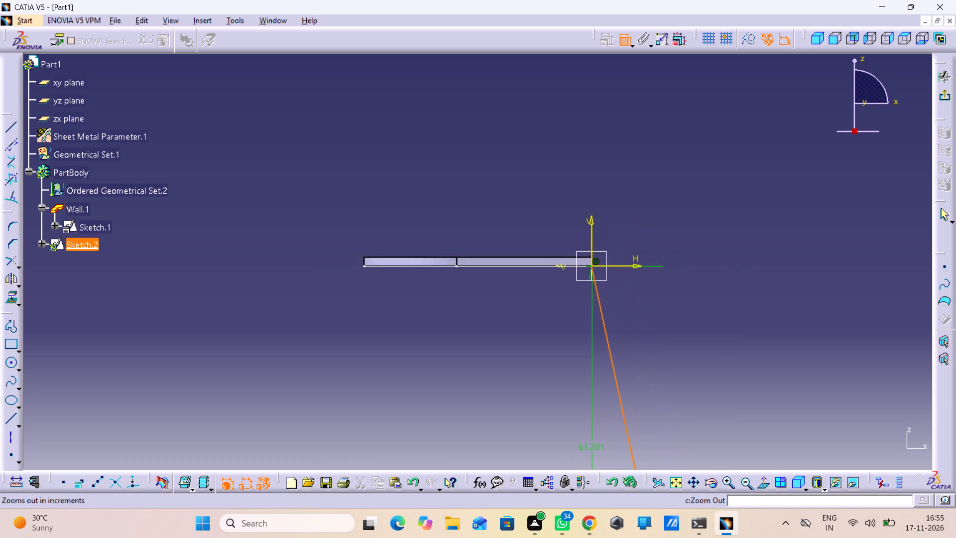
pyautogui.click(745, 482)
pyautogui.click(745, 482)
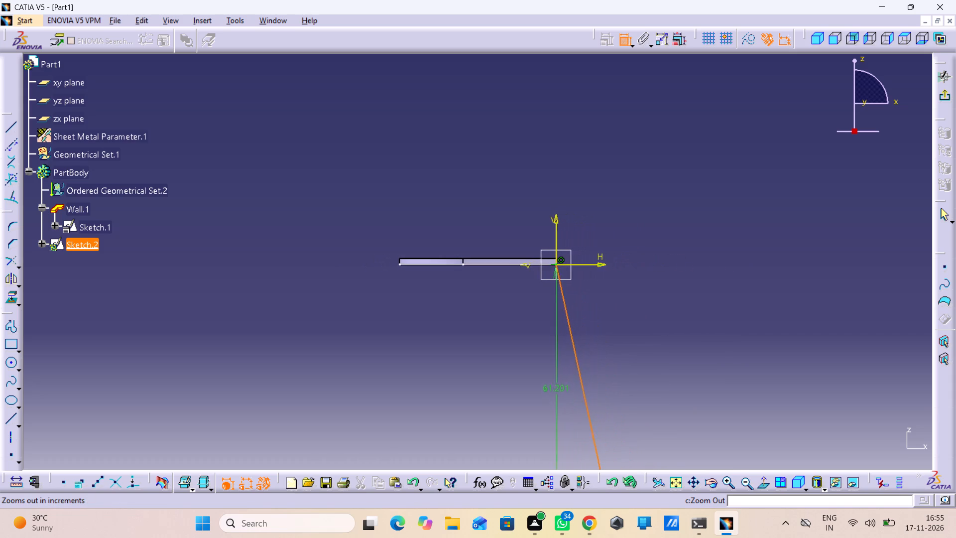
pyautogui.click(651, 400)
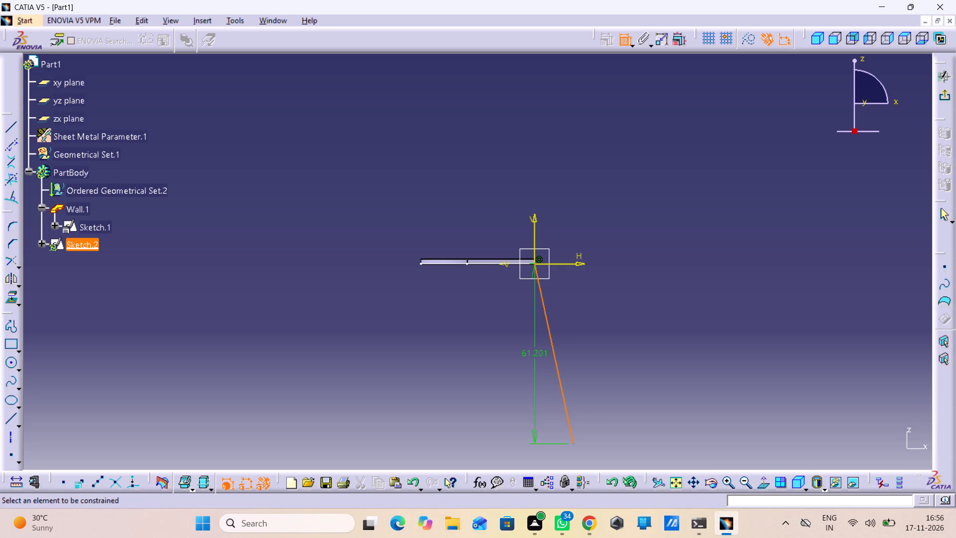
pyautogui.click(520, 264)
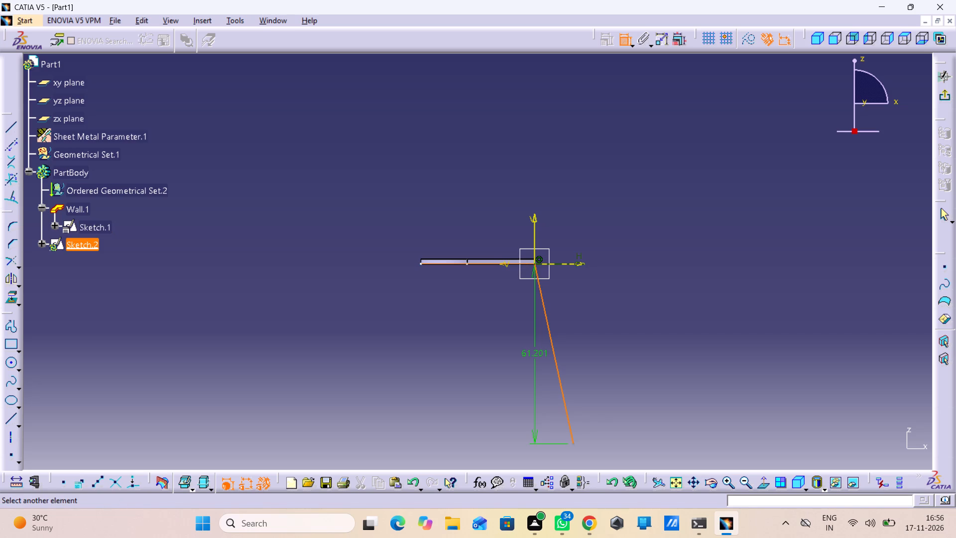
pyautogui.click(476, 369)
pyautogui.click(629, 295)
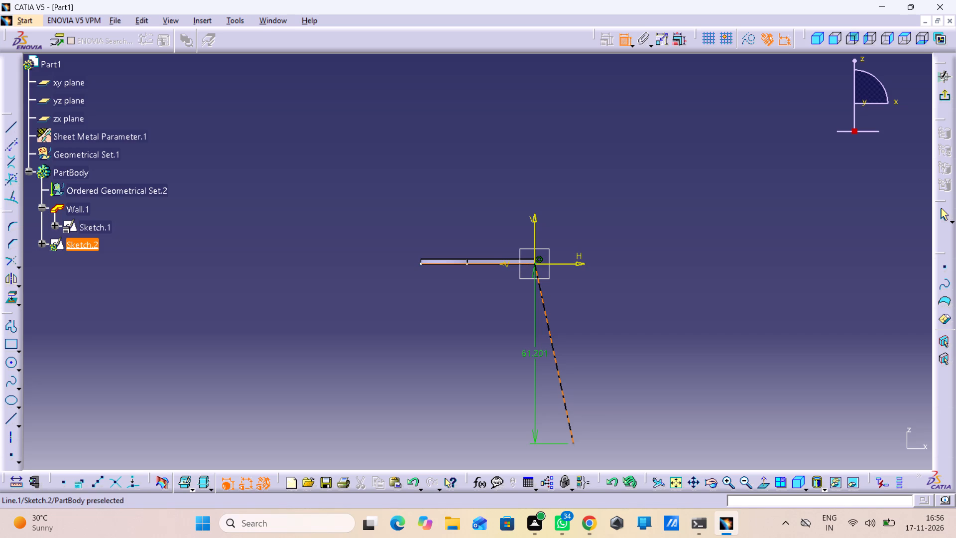
# Set the wall's base sketch, Sketch.1, back to shown in the hidden-object space and return to the visible space.
pyautogui.click(624, 44)
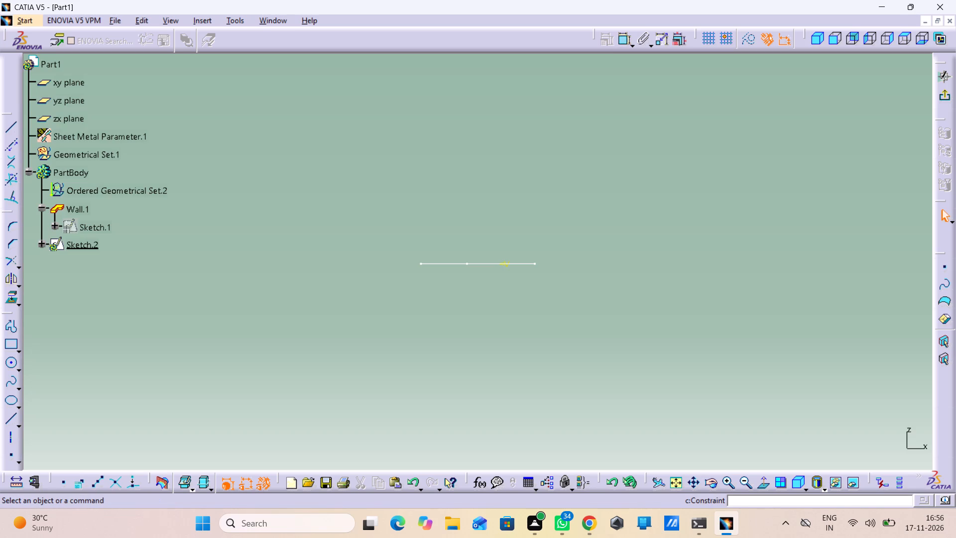
pyautogui.click(625, 37)
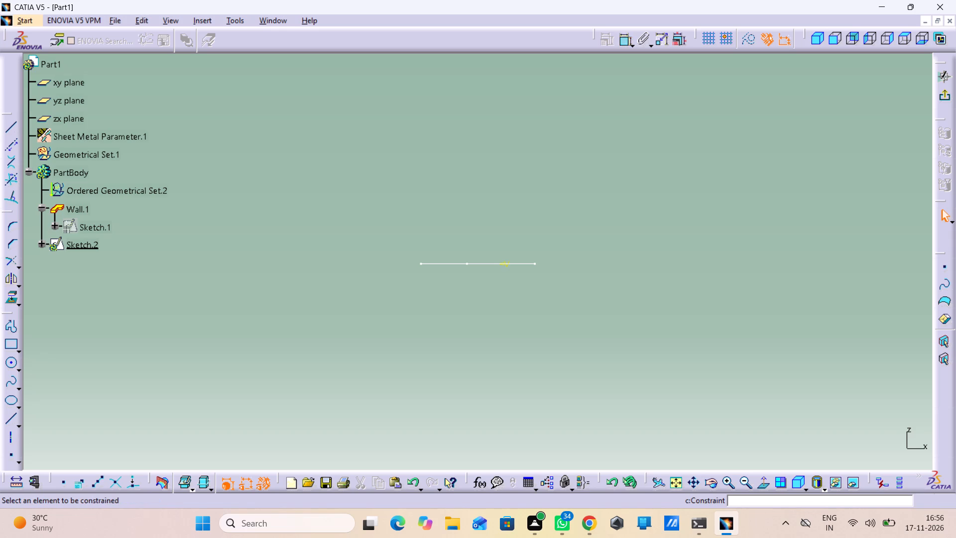
pyautogui.click(709, 301)
pyautogui.rightClick(506, 262)
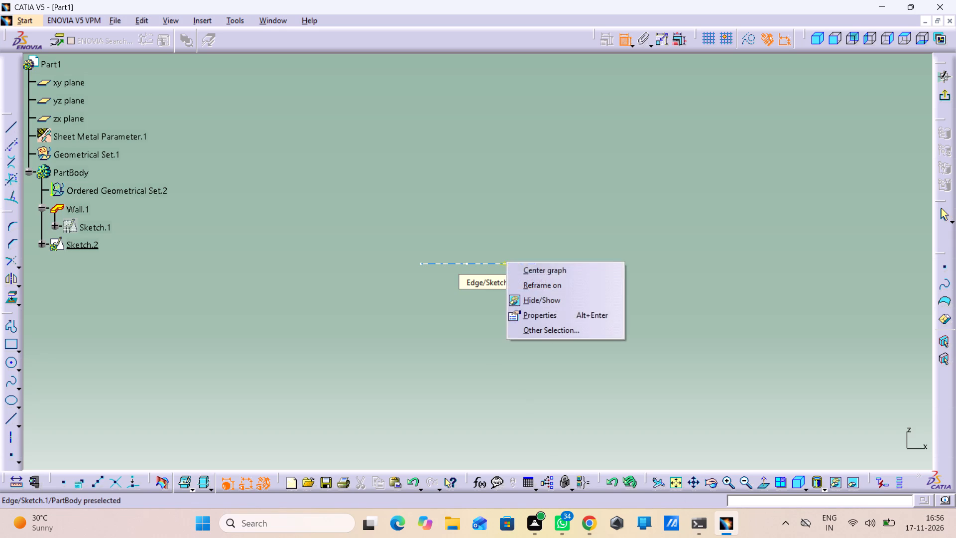
pyautogui.click(551, 297)
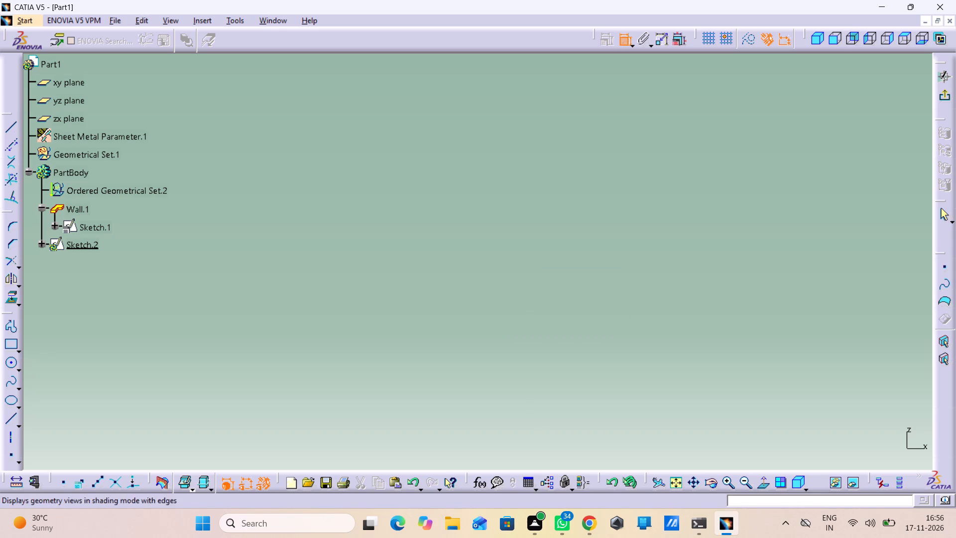
pyautogui.click(848, 485)
pyautogui.click(765, 415)
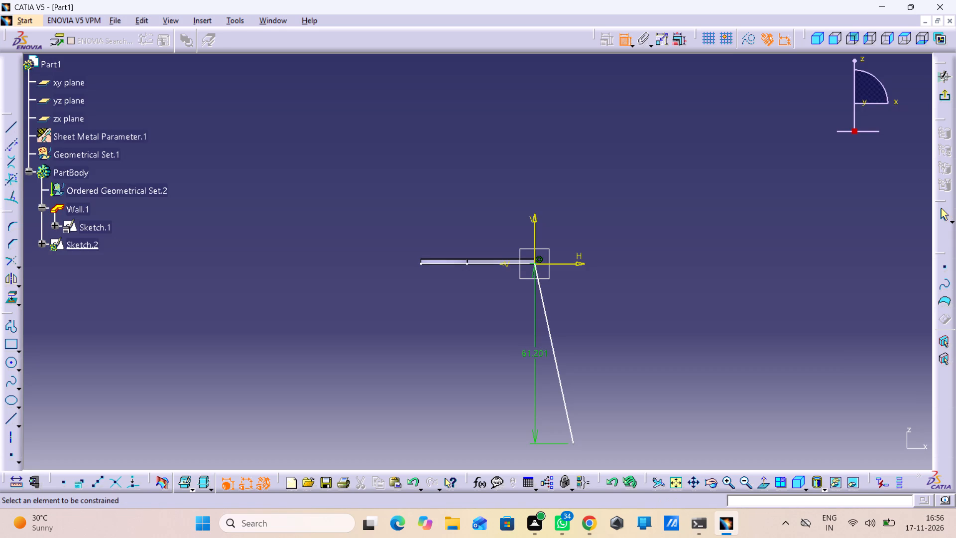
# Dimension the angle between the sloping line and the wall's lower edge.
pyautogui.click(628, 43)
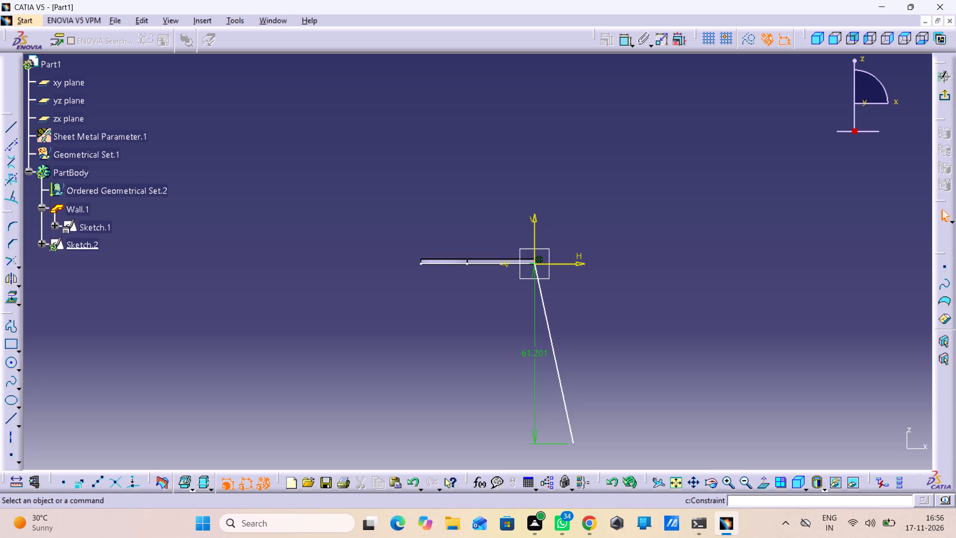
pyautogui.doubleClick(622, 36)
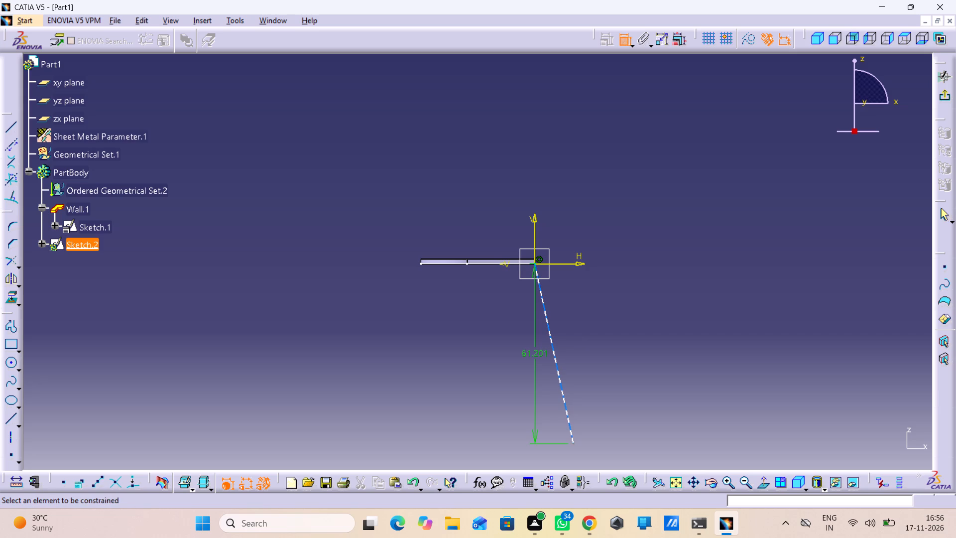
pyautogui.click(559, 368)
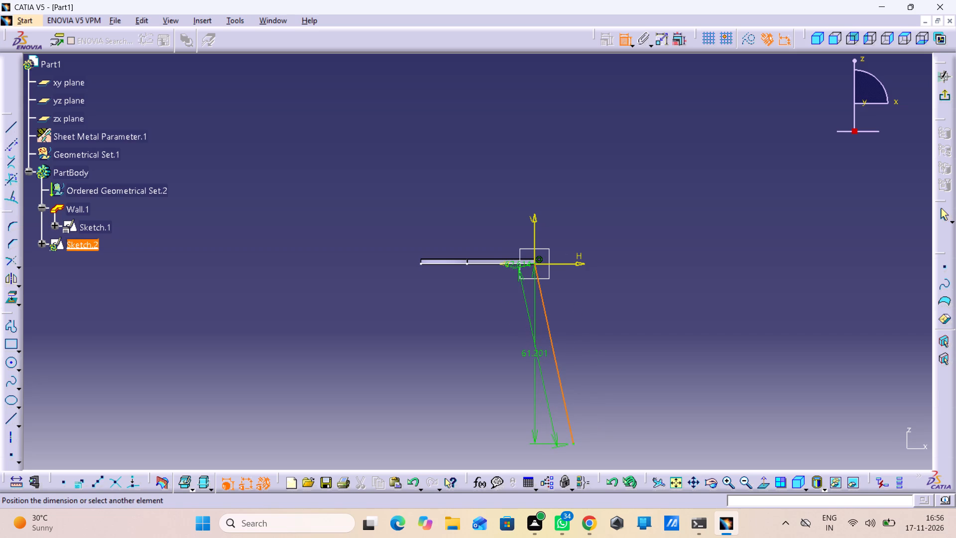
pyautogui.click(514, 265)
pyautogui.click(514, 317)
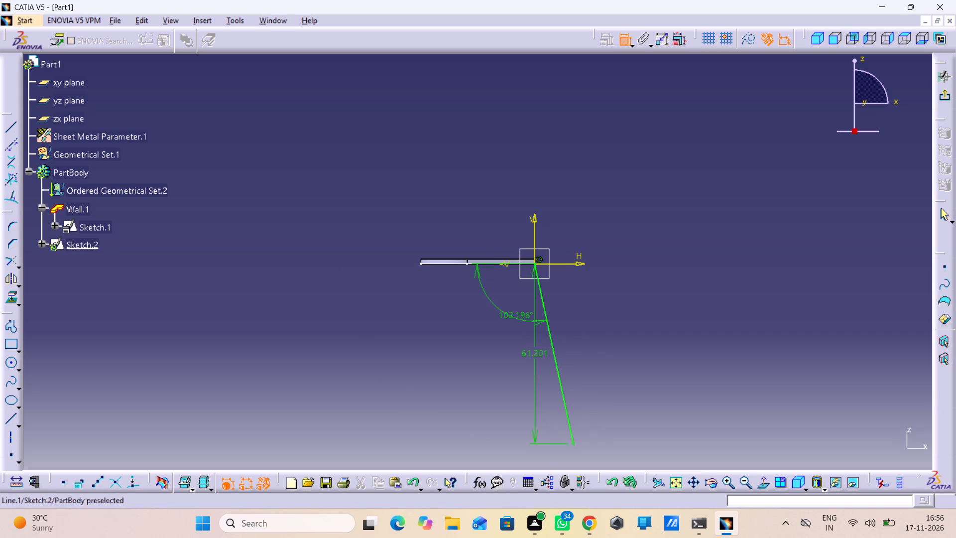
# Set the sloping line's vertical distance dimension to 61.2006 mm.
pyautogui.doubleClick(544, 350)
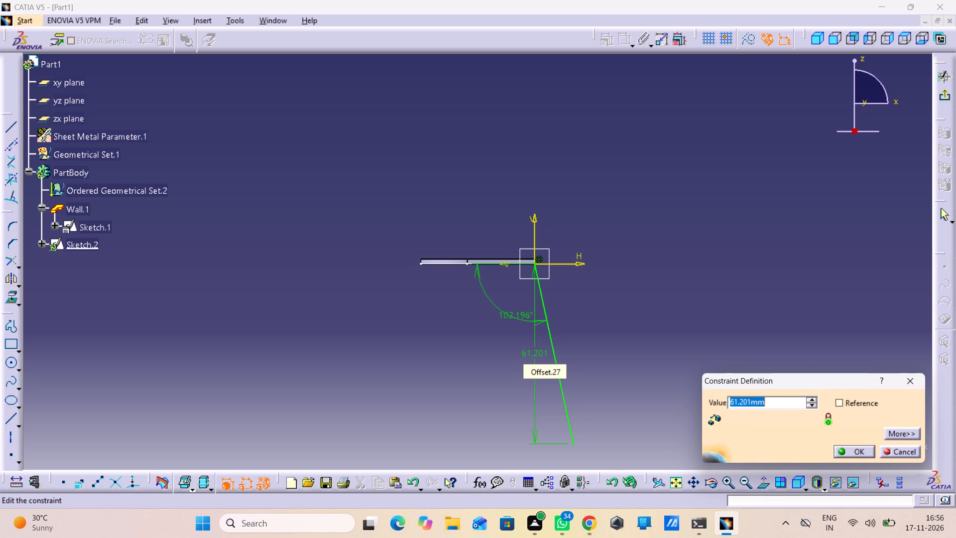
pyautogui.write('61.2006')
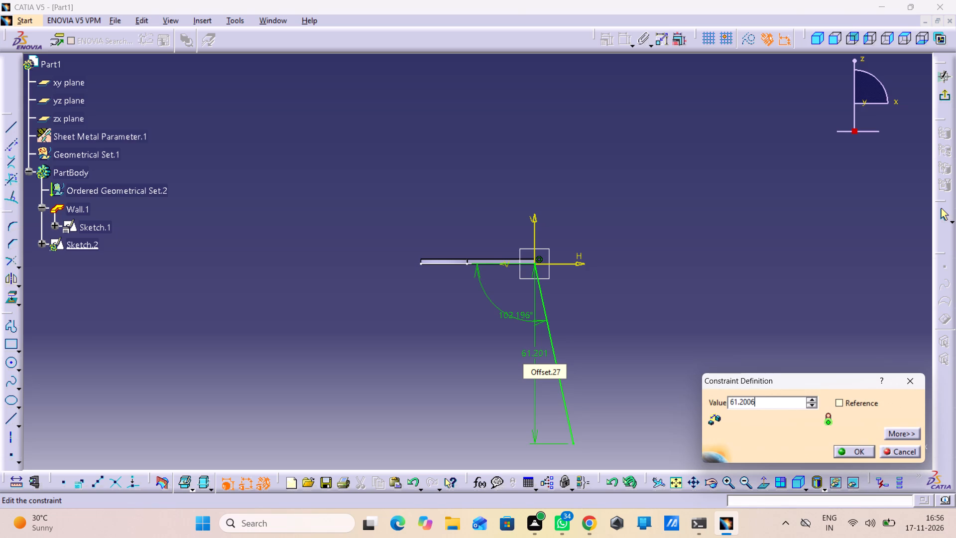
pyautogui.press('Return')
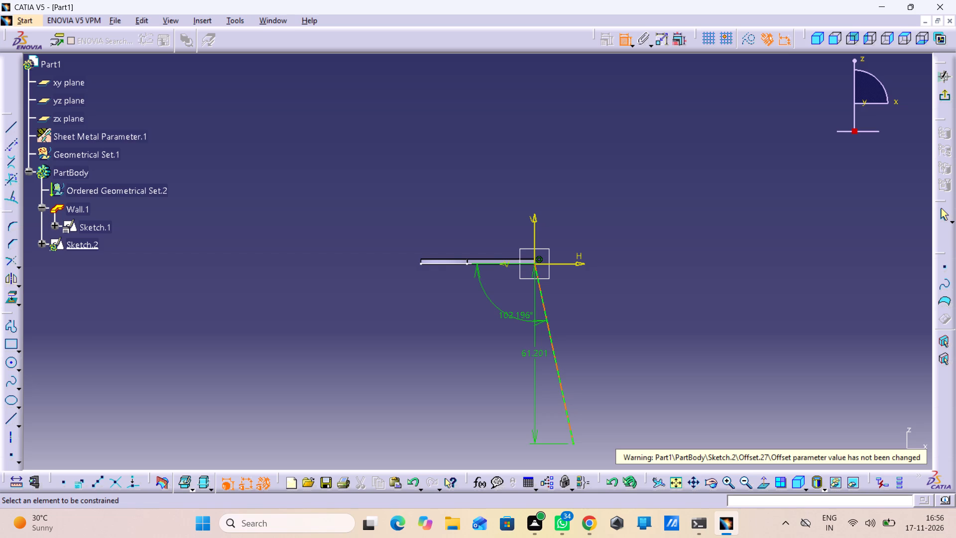
# Delete the sloping line's vertical distance dimension and its angle dimension to the wall's lower edge.
pyautogui.rightClick(533, 345)
pyautogui.click(563, 342)
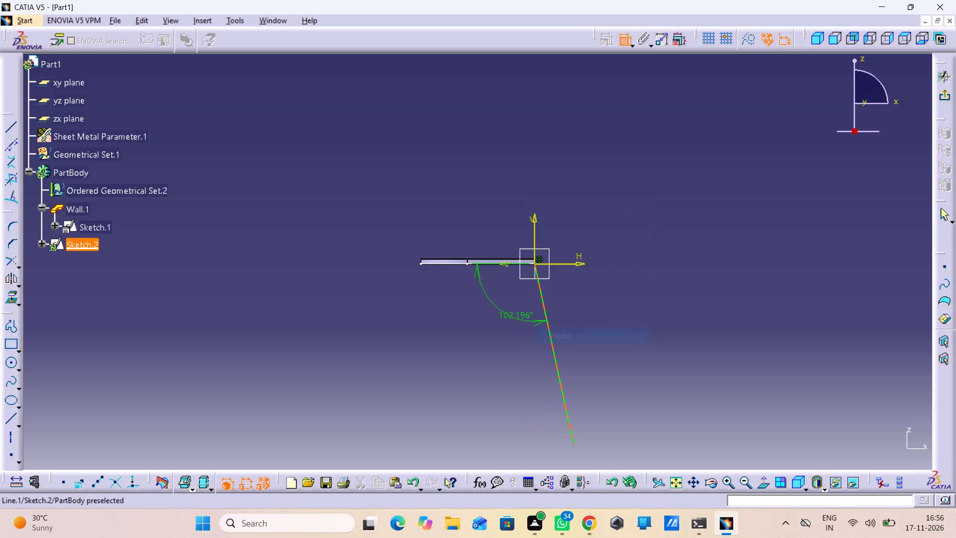
pyautogui.rightClick(527, 321)
pyautogui.click(547, 317)
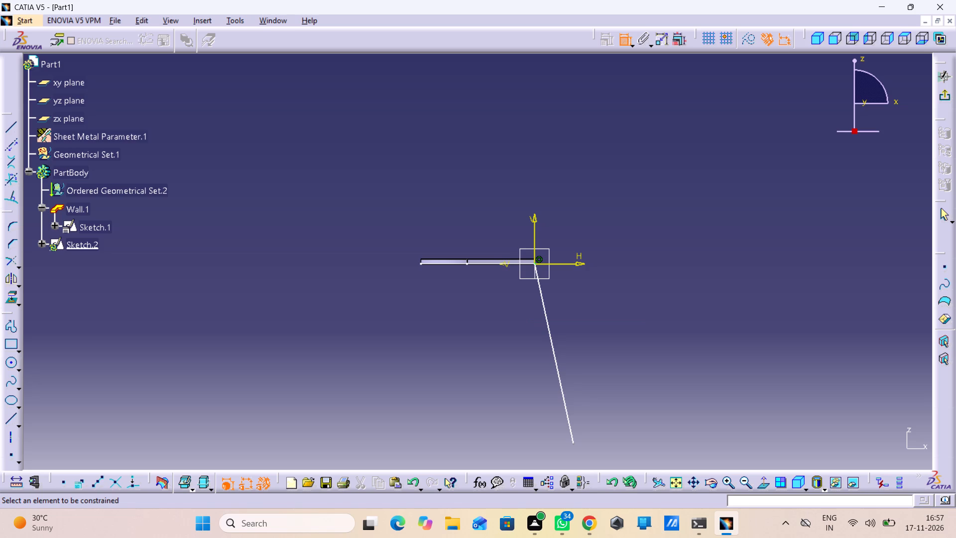
# Dimension the angle between the sloping line and the wall's upper edge, placing it on the outer side of the wall.
pyautogui.click(544, 307)
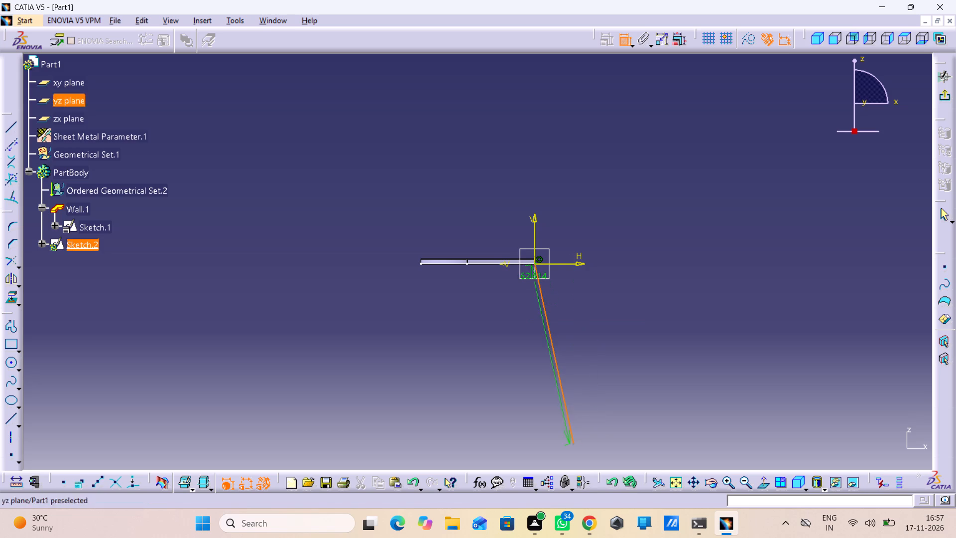
pyautogui.moveTo(535, 262); pyautogui.dragTo(502, 174, button='middle')
pyautogui.moveTo(535, 262); pyautogui.dragTo(532, 252, button='right')
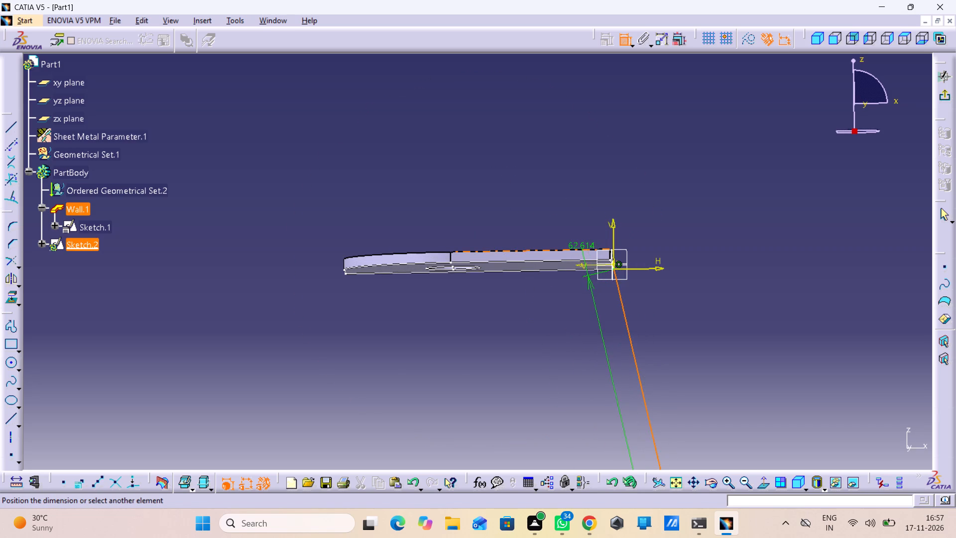
pyautogui.click(582, 248)
pyautogui.click(702, 316)
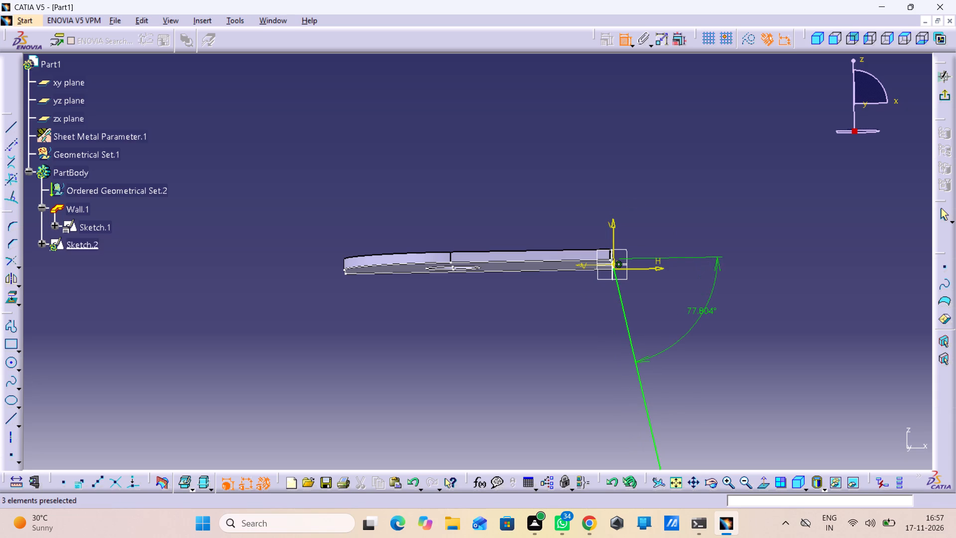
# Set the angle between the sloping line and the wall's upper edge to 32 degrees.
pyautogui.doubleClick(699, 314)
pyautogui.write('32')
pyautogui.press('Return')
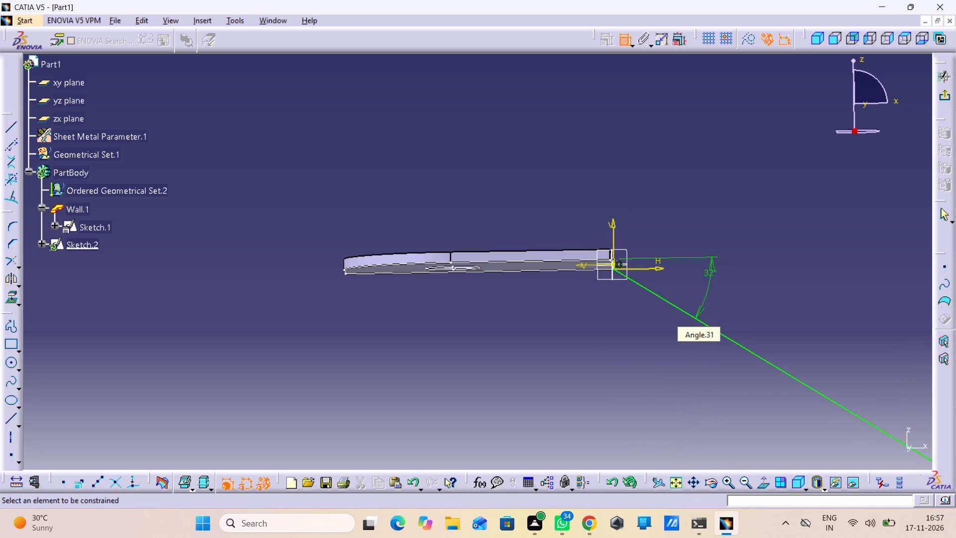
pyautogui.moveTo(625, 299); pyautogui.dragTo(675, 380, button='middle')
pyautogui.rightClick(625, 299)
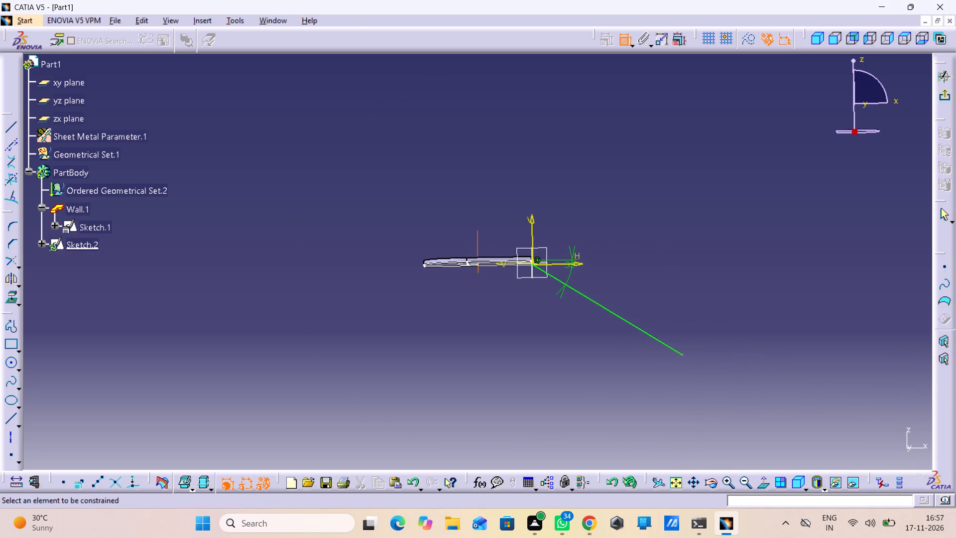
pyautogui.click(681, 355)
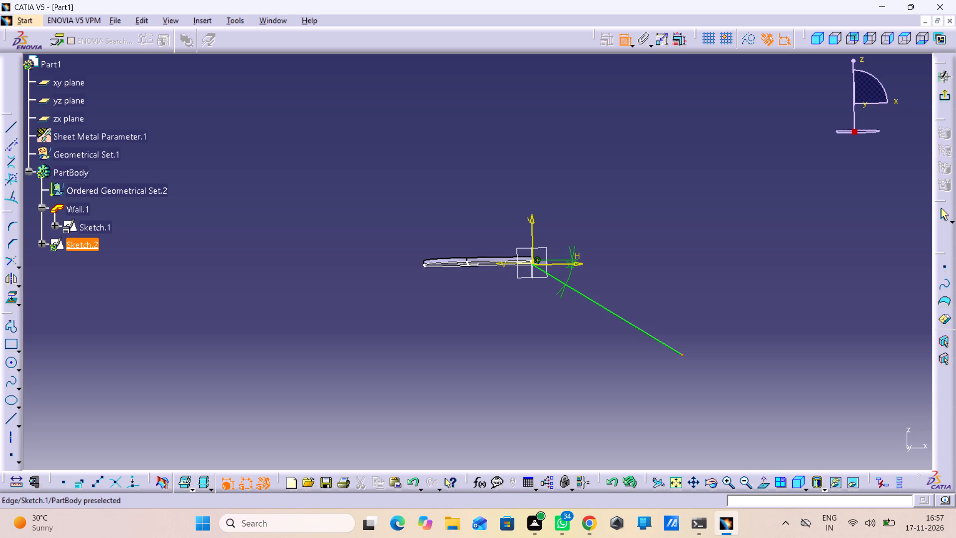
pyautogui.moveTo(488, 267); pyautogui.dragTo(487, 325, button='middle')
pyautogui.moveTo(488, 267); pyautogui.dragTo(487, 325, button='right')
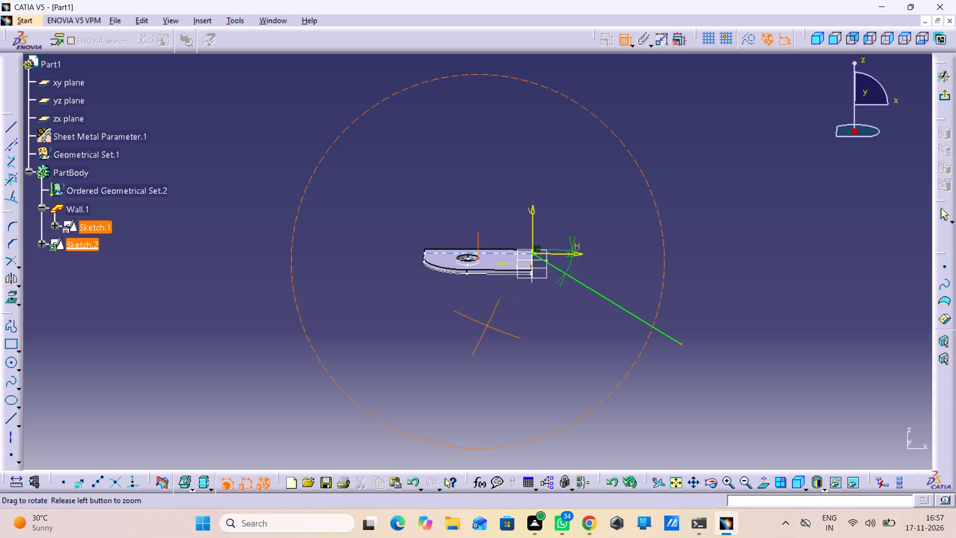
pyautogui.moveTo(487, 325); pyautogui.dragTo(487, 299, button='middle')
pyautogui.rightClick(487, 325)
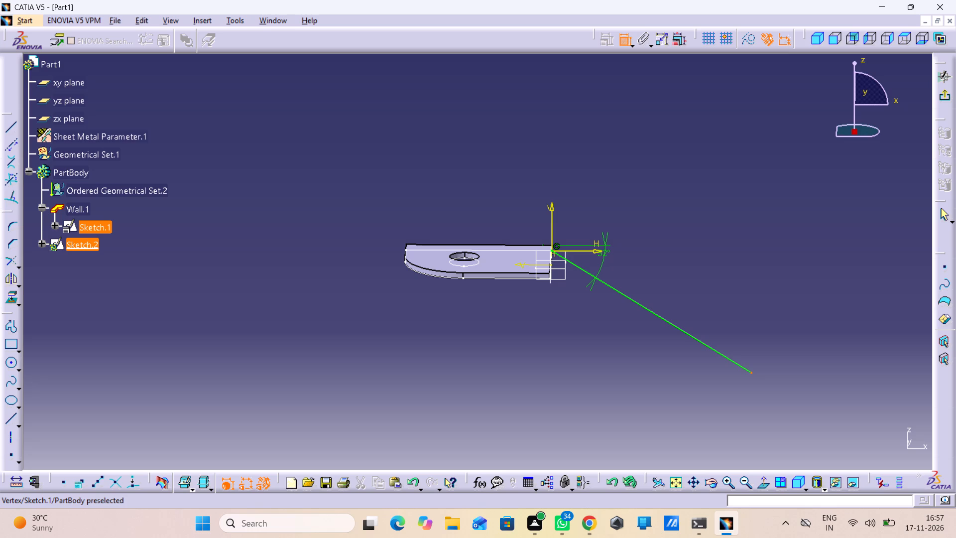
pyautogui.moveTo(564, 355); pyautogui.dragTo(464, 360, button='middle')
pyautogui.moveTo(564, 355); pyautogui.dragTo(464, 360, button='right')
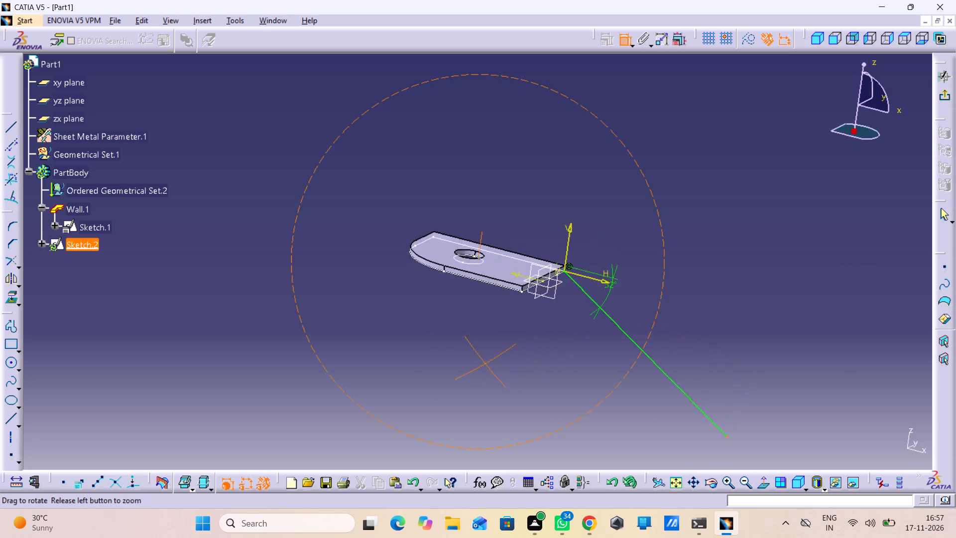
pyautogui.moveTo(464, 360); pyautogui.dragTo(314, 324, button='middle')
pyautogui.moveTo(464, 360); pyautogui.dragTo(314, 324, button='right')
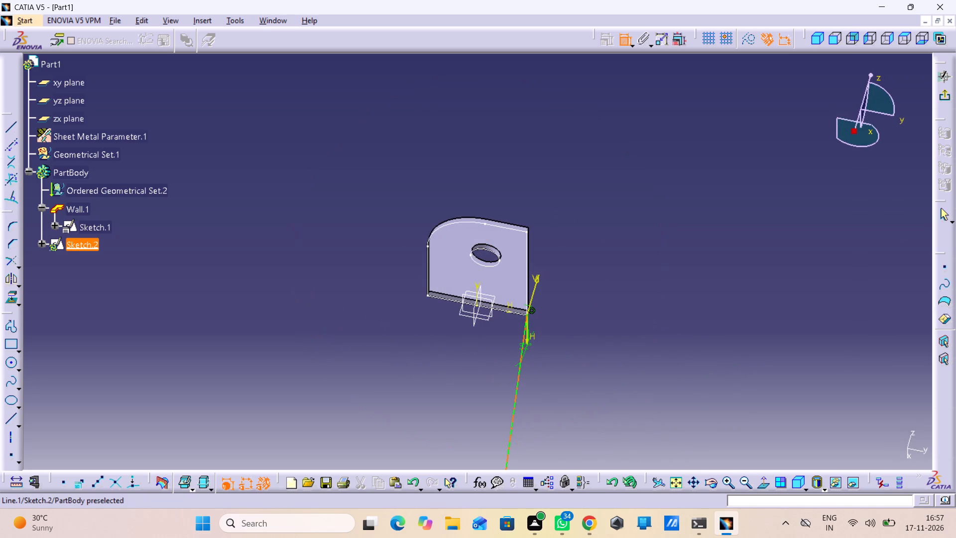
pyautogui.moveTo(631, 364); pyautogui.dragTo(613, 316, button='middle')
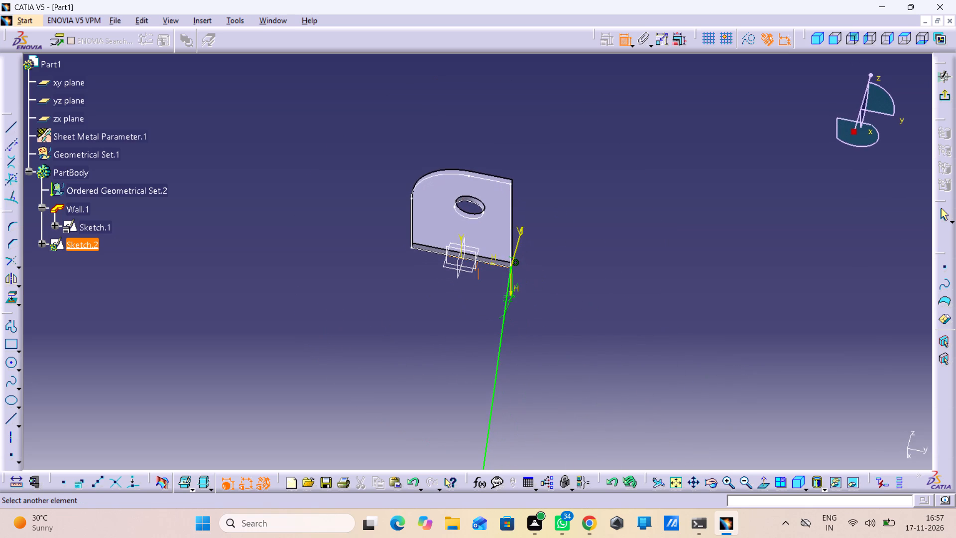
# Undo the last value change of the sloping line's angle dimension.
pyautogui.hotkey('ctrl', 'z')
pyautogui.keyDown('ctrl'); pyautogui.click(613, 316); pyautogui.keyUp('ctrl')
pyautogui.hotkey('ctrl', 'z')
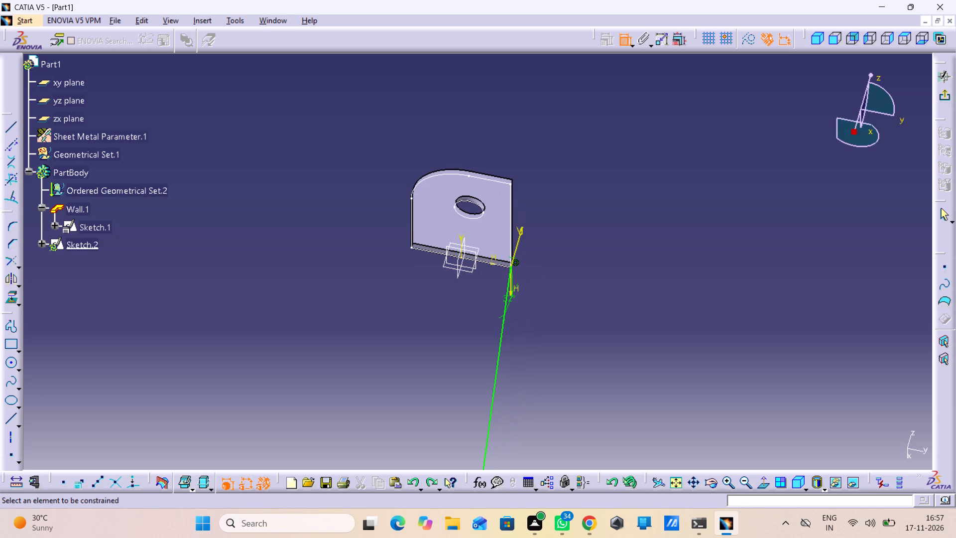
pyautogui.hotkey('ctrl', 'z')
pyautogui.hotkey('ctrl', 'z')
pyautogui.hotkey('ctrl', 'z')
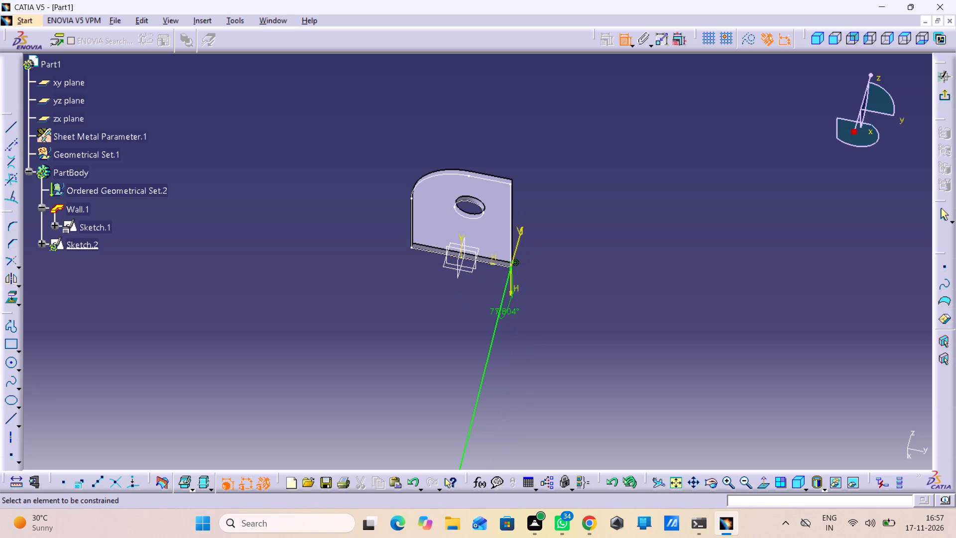
# Leave the constraint command and undo the whole sloping-line sketch made on the wall's side face.
pyautogui.click(626, 40)
pyautogui.hotkey('ctrl', 'z')
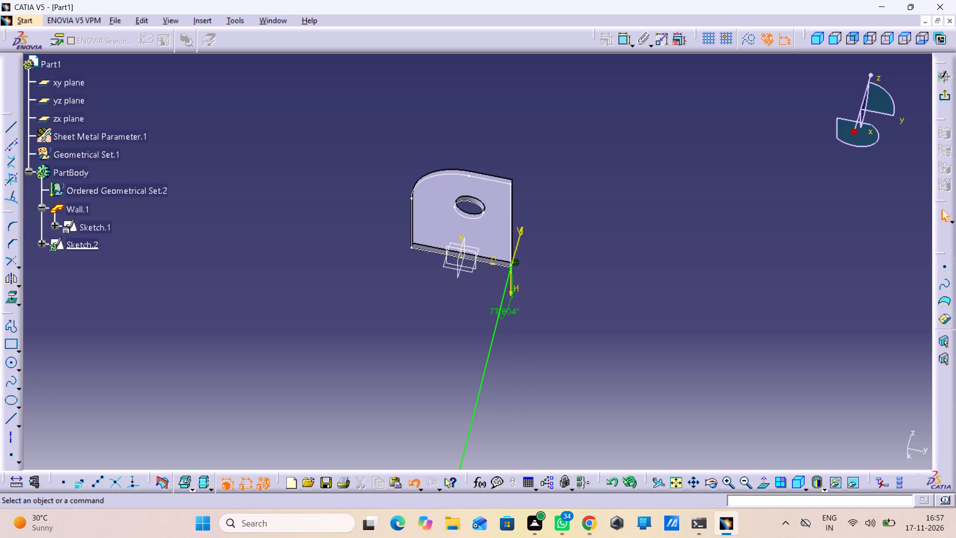
pyautogui.hotkey('ctrl', 'z')
pyautogui.hotkey('ctrl', 'z')
pyautogui.hotkey('ctrl', 'z')
pyautogui.hotkey('ctrl', 'z')
pyautogui.hotkey('ctrl', 'z')
pyautogui.hotkey('ctrl', 'z')
pyautogui.hotkey('ctrl', 'z')
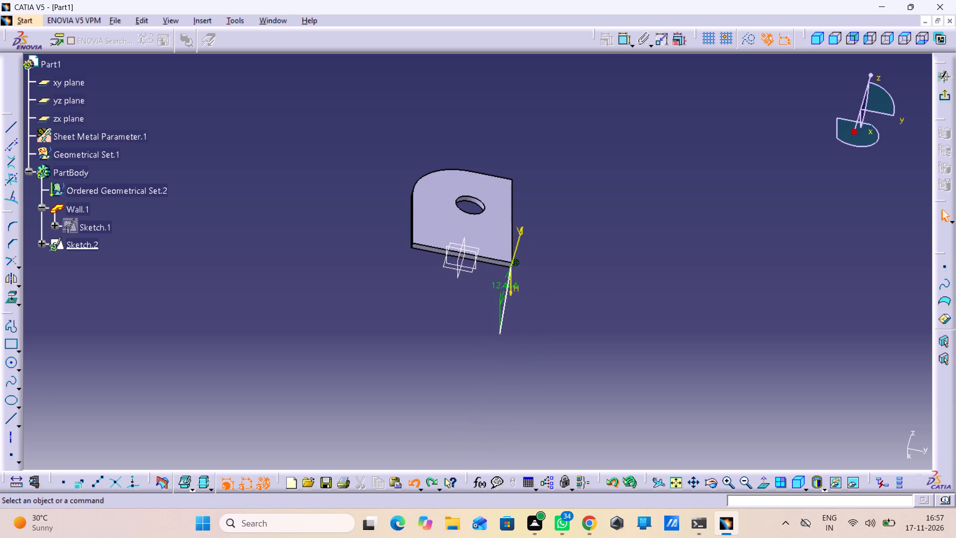
pyautogui.hotkey('ctrl', 'z')
pyautogui.hotkey('ctrl', 'z')
pyautogui.hotkey('ctrl', 'z')
pyautogui.hotkey('ctrl', 'z')
pyautogui.hotkey('ctrl', 'z')
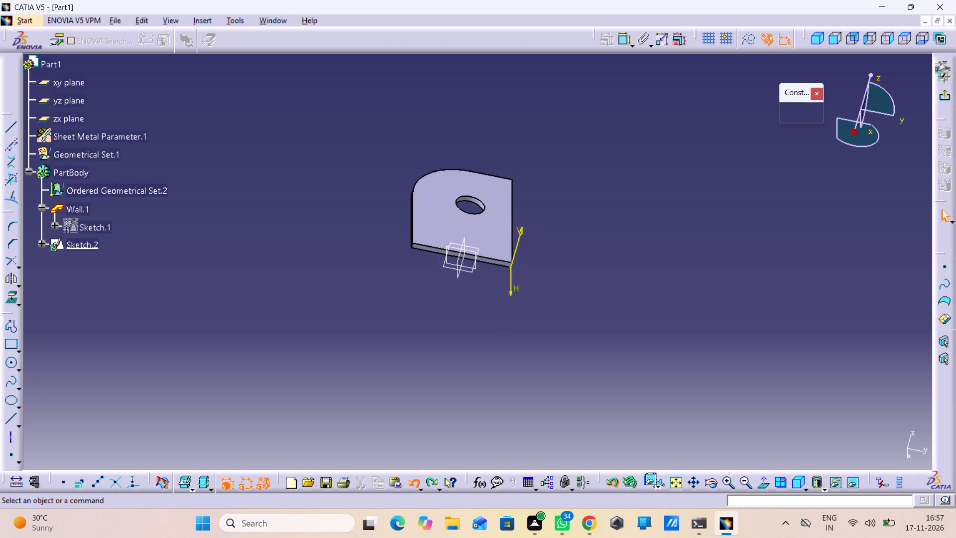
pyautogui.hotkey('ctrl', 'z')
pyautogui.hotkey('ctrl', 'z')
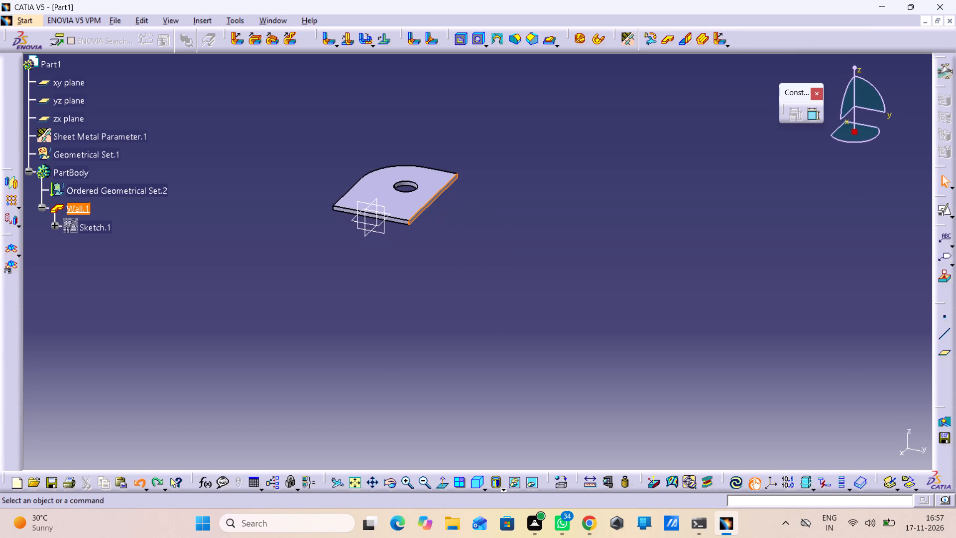
pyautogui.hotkey('ctrl', 'y')
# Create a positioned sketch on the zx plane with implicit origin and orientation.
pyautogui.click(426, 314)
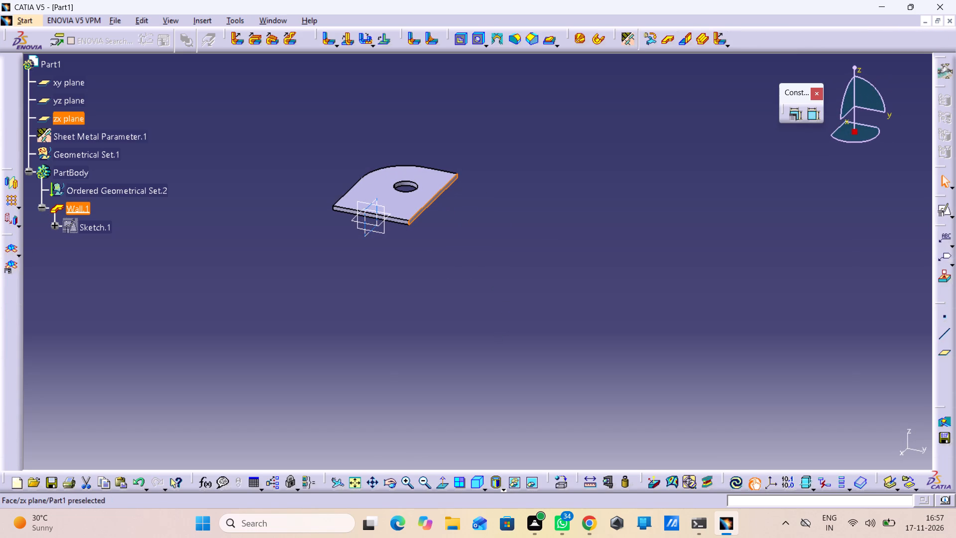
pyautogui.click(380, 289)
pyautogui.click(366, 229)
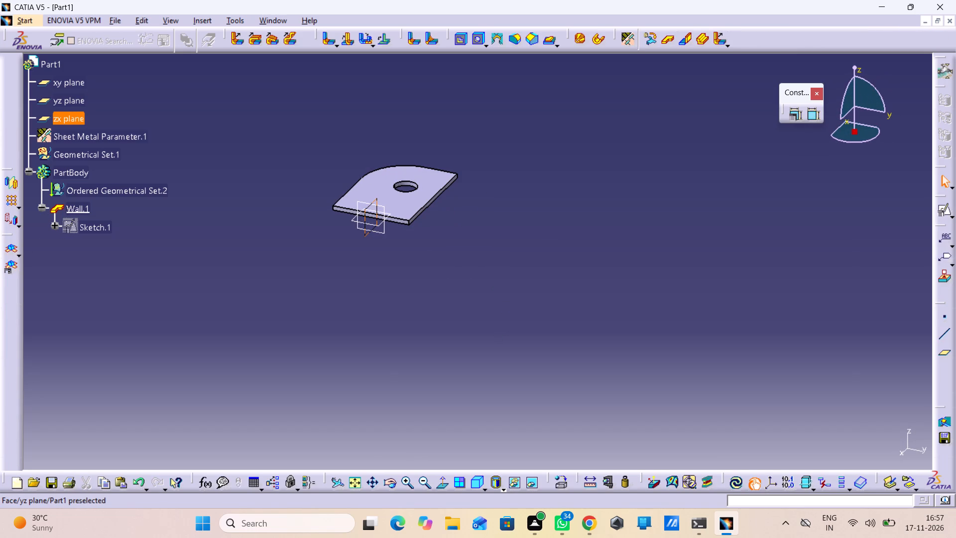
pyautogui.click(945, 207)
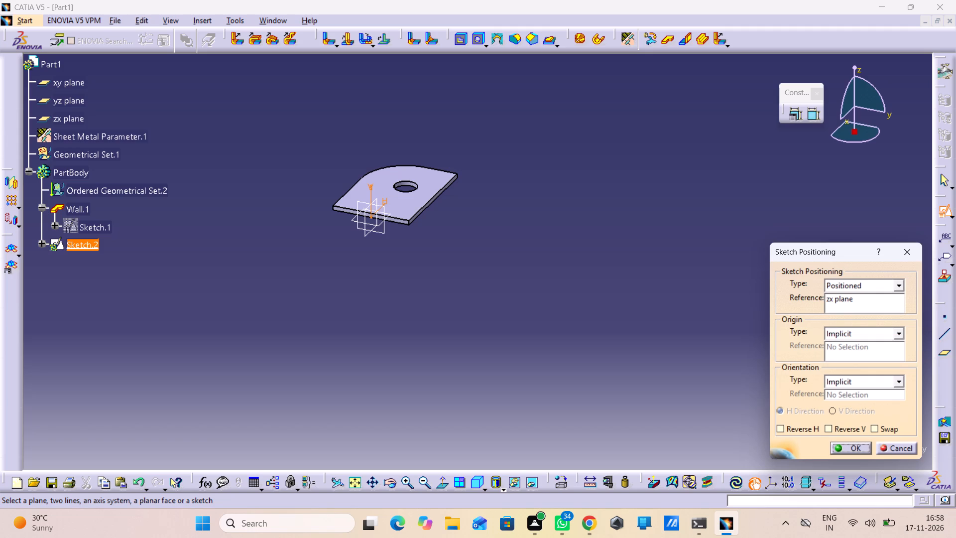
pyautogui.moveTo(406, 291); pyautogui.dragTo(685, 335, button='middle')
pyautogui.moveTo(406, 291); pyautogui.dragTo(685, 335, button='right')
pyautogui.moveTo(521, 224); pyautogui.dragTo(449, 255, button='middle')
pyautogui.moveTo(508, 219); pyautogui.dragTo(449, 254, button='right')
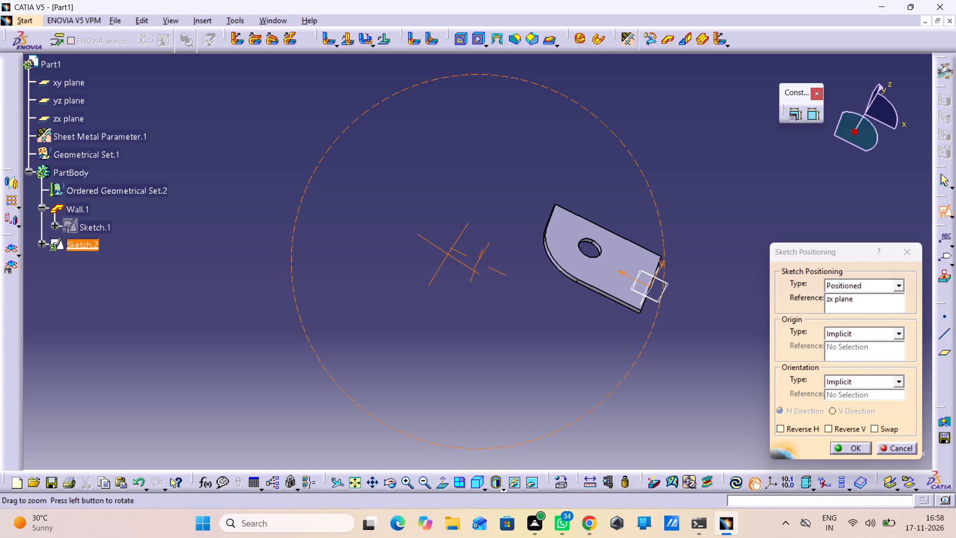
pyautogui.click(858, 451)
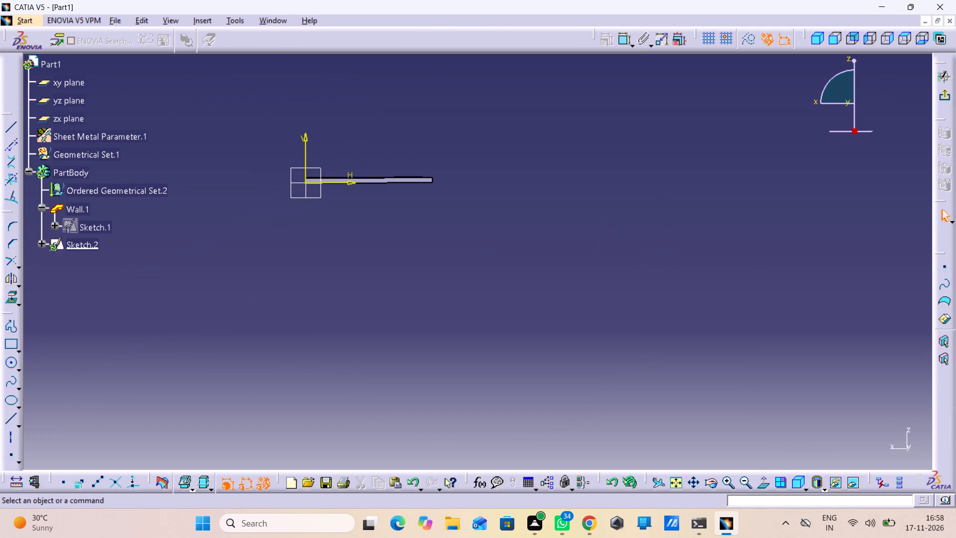
# Leave the empty sketch and examine the wall's definition and the geometry and dimensions of its profile sketch.
pyautogui.doubleClick(73, 205)
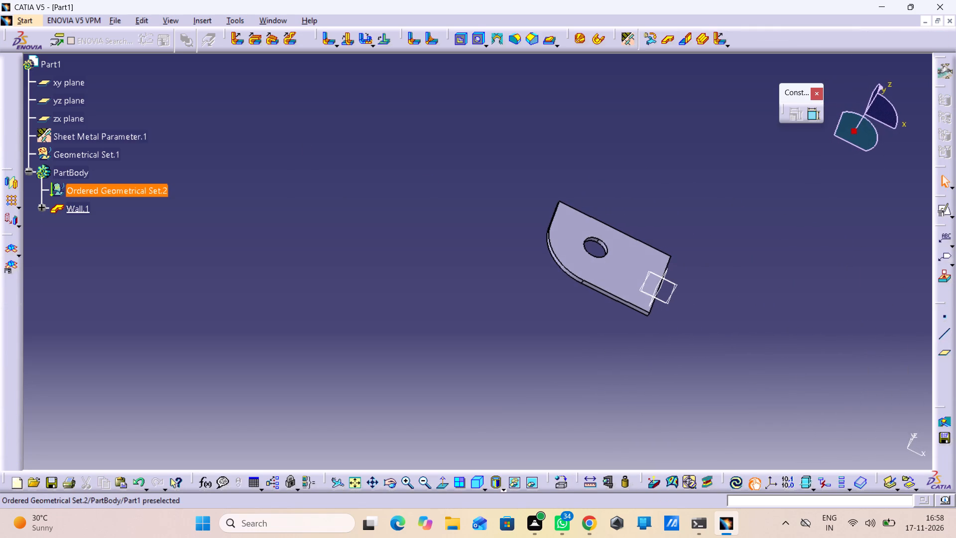
pyautogui.doubleClick(51, 208)
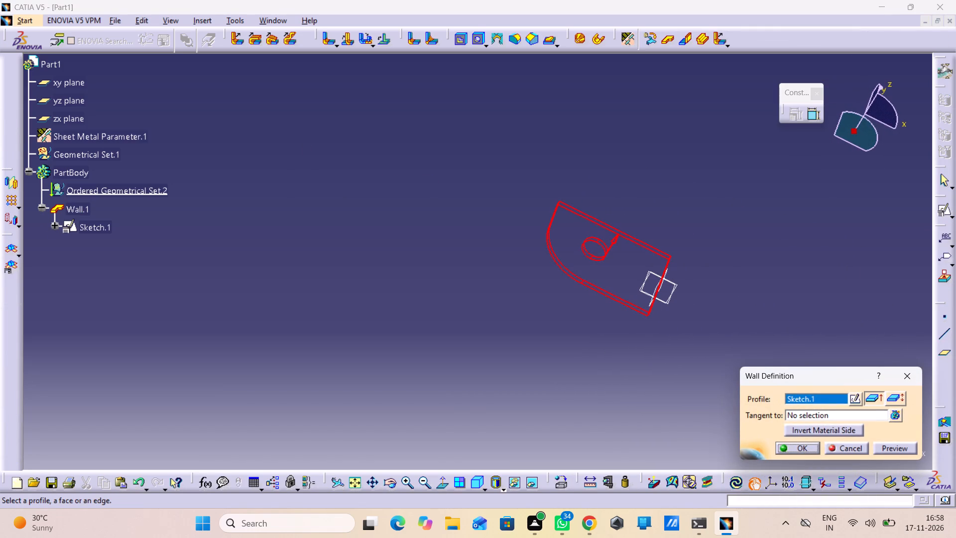
pyautogui.click(899, 377)
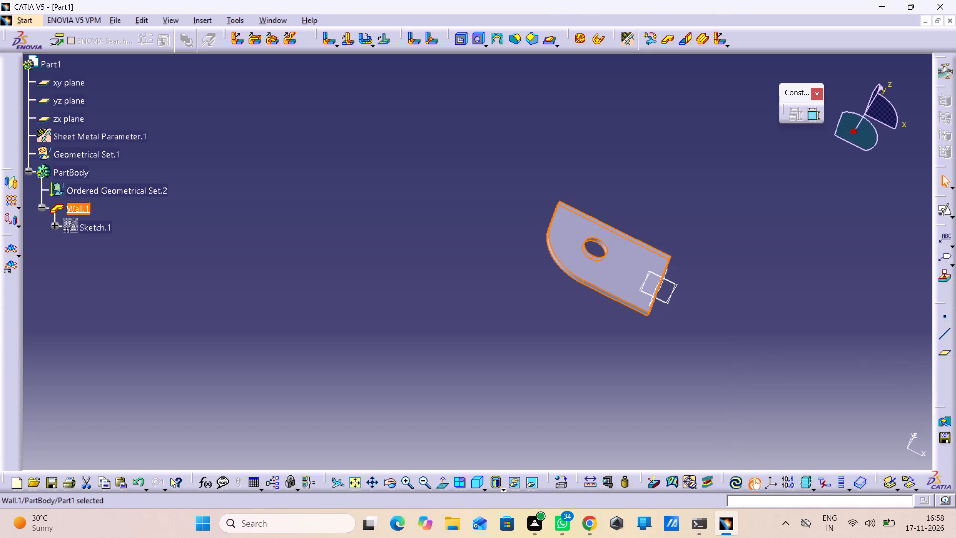
pyautogui.doubleClick(91, 227)
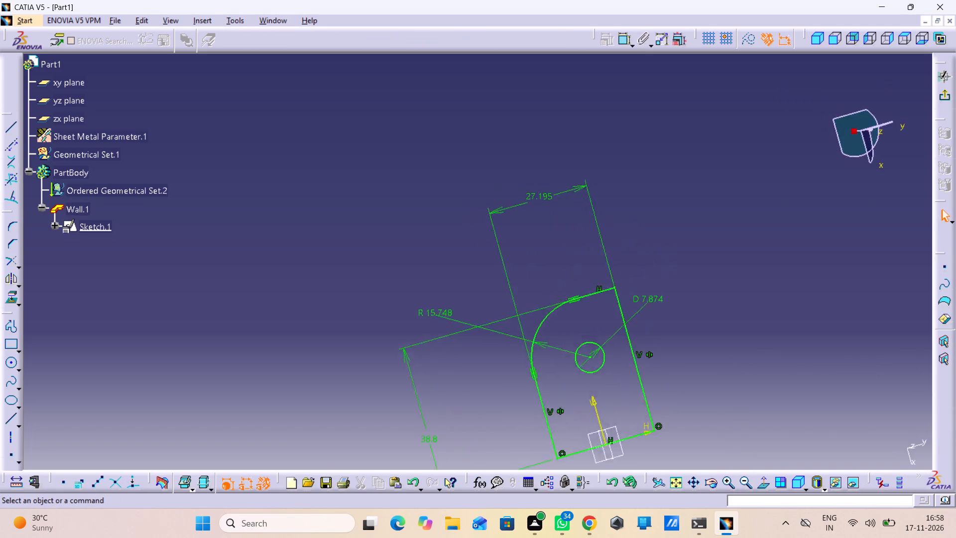
pyautogui.click(41, 208)
pyautogui.click(41, 208)
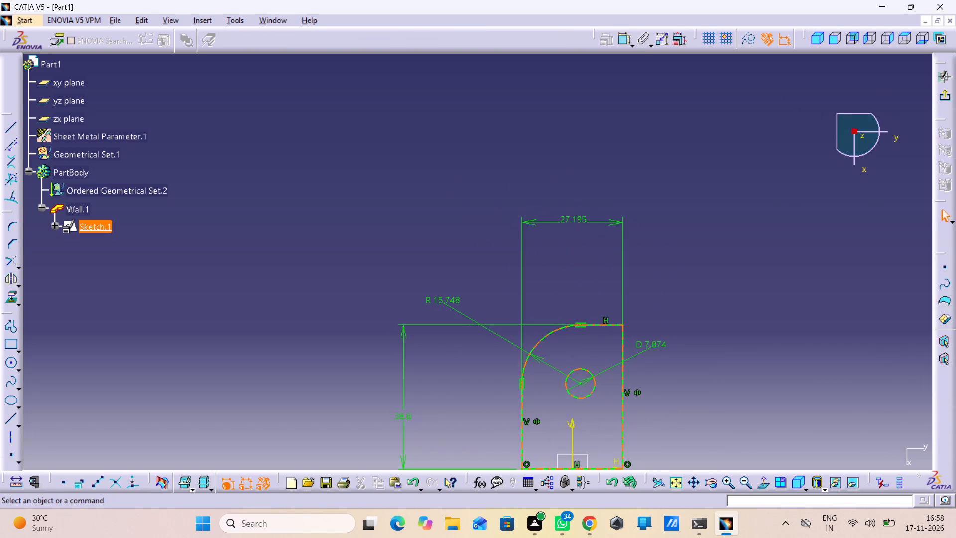
pyautogui.click(55, 227)
pyautogui.click(106, 321)
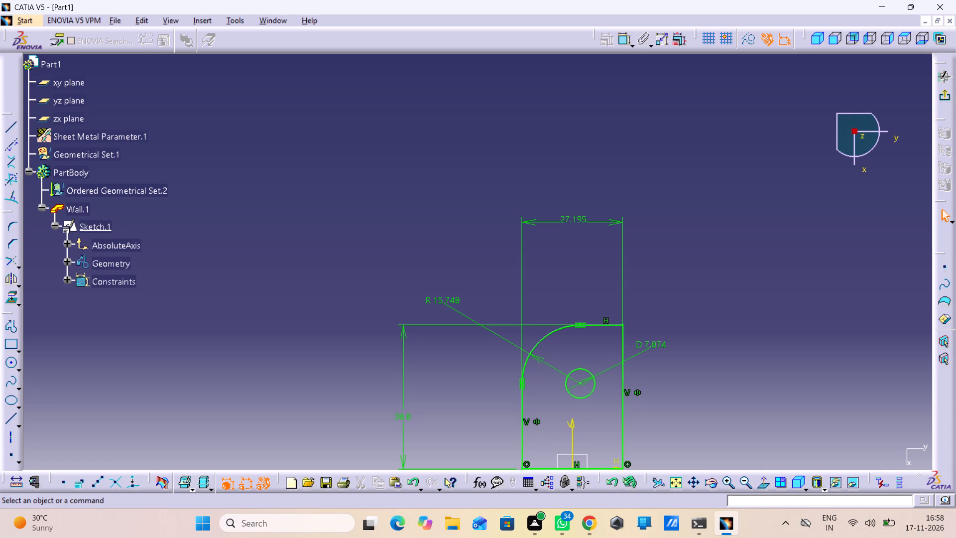
pyautogui.doubleClick(63, 202)
pyautogui.click(326, 252)
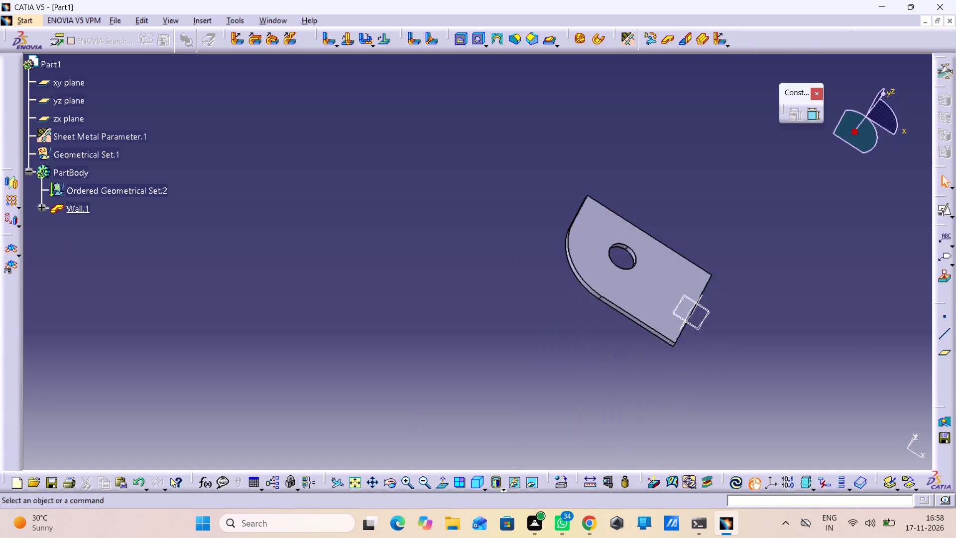
# Create a positioned sketch on the zx plane with implicit origin and orientation.
pyautogui.moveTo(697, 344); pyautogui.dragTo(394, 318, button='middle')
pyautogui.moveTo(697, 344); pyautogui.dragTo(394, 318, button='right')
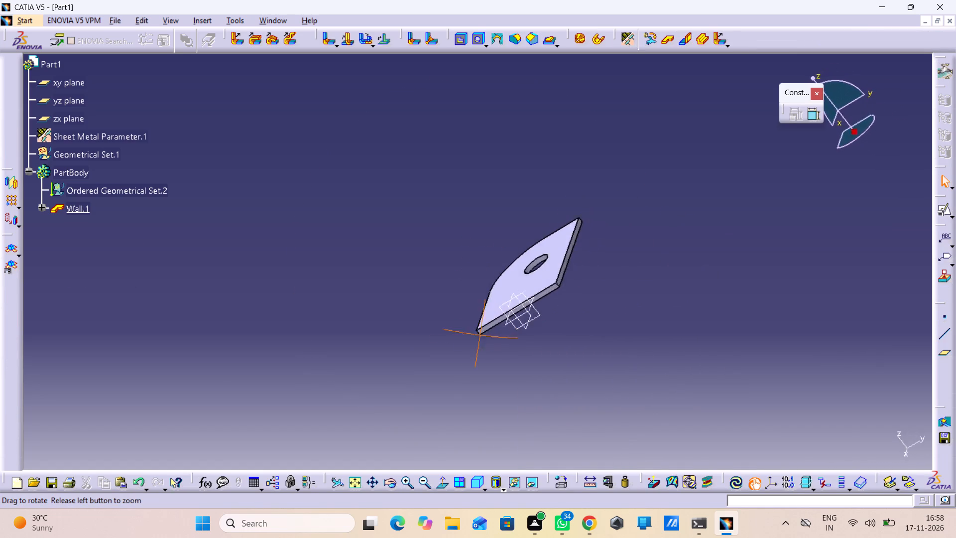
pyautogui.moveTo(394, 318); pyautogui.dragTo(341, 361, button='middle')
pyautogui.moveTo(394, 318); pyautogui.dragTo(341, 361, button='right')
pyautogui.click(409, 380)
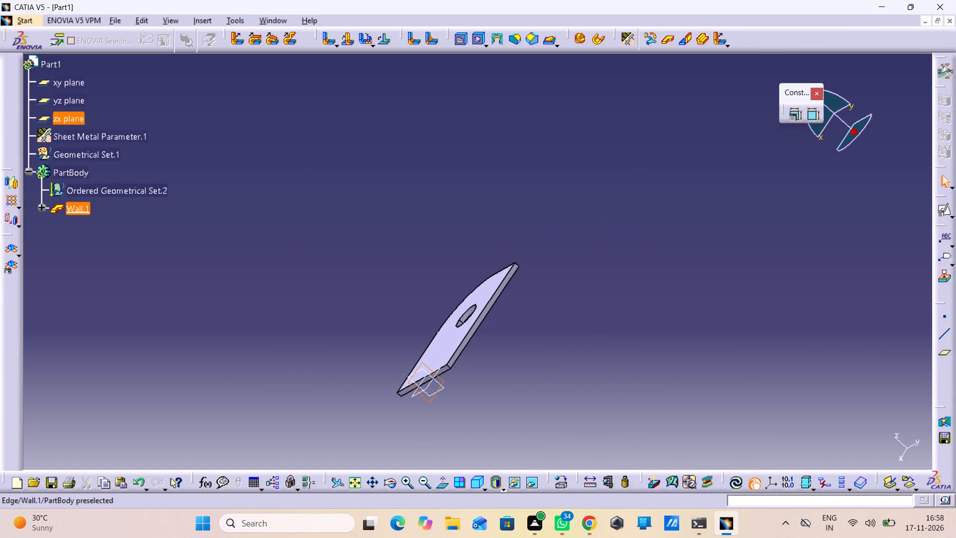
pyautogui.click(939, 214)
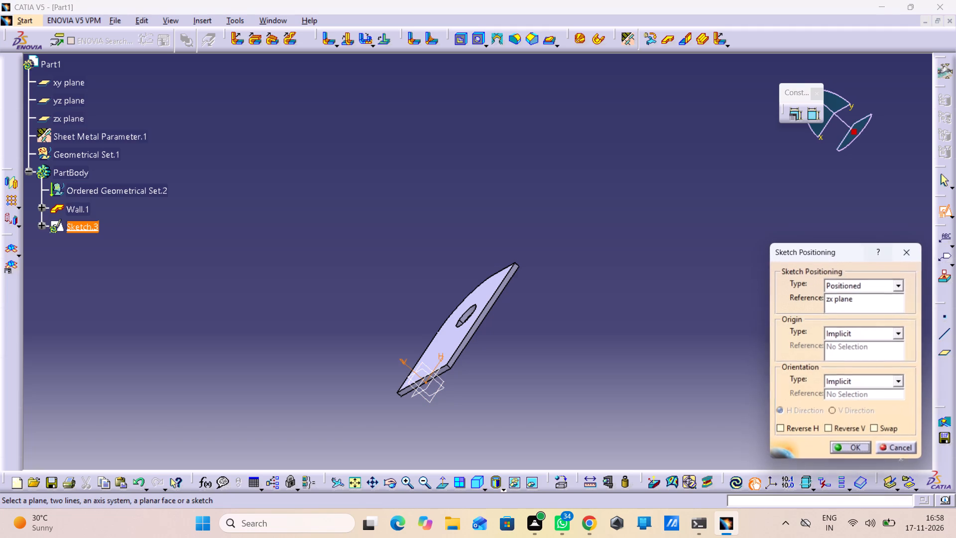
pyautogui.click(850, 443)
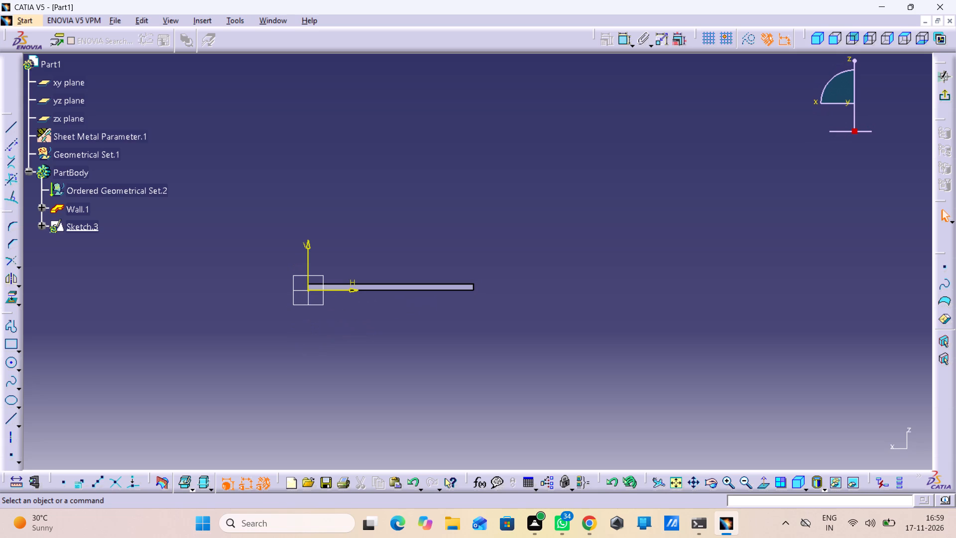
# Sketch a single line about 30.6 mm long with the Profile tool, sloping down and away from the wall from the sketch origin.
pyautogui.moveTo(352, 175); pyautogui.dragTo(437, 167, button='middle')
pyautogui.moveTo(426, 166); pyautogui.dragTo(421, 237, button='middle')
pyautogui.moveTo(426, 166); pyautogui.dragTo(421, 237, button='right')
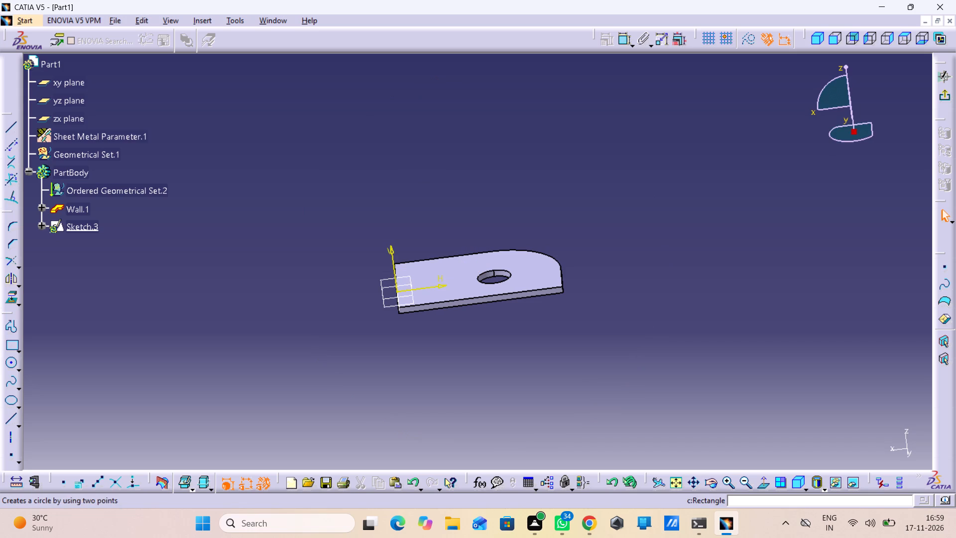
pyautogui.doubleClick(11, 329)
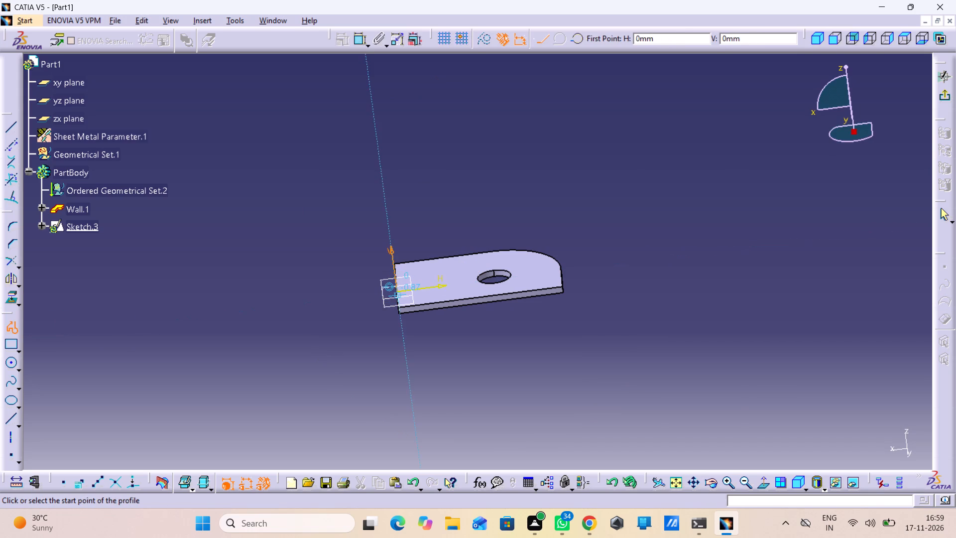
pyautogui.click(397, 289)
pyautogui.click(289, 361)
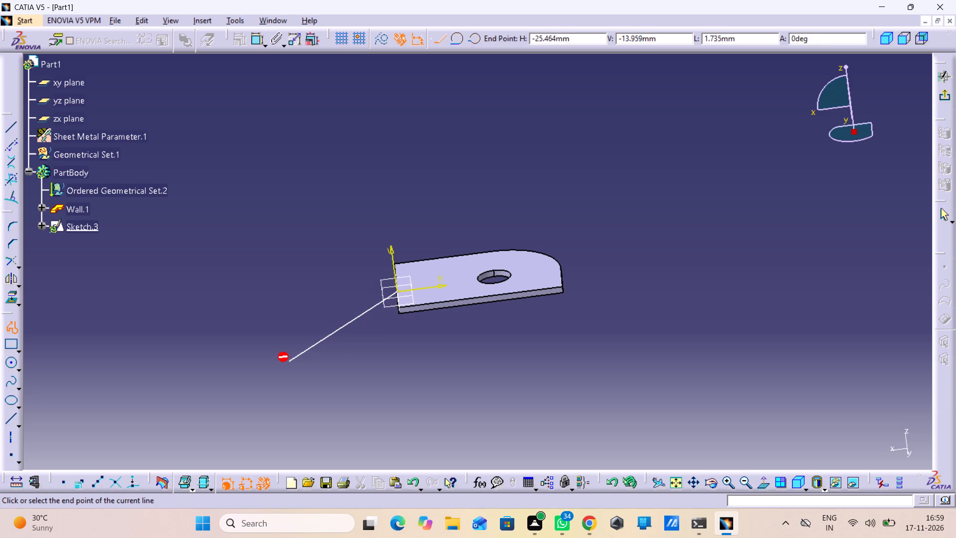
pyautogui.click(7, 329)
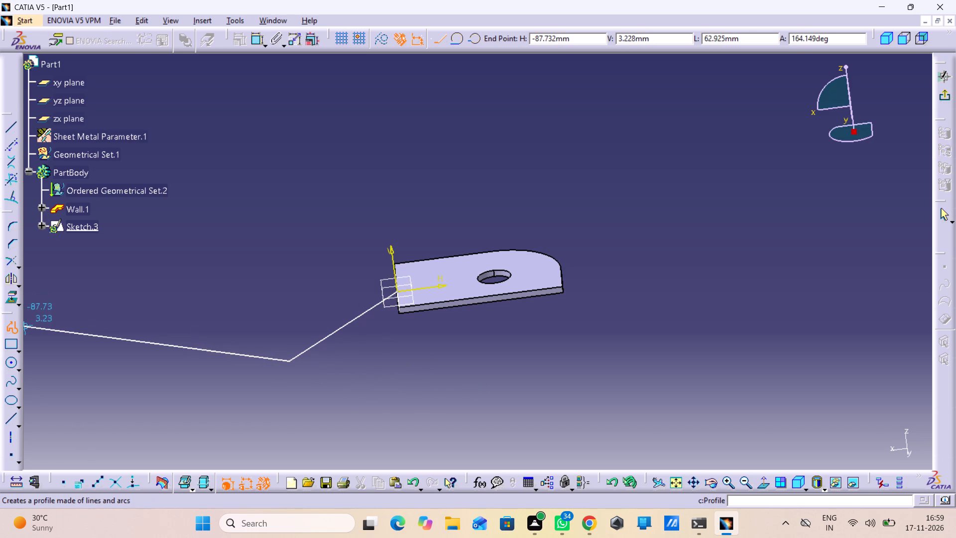
pyautogui.click(338, 414)
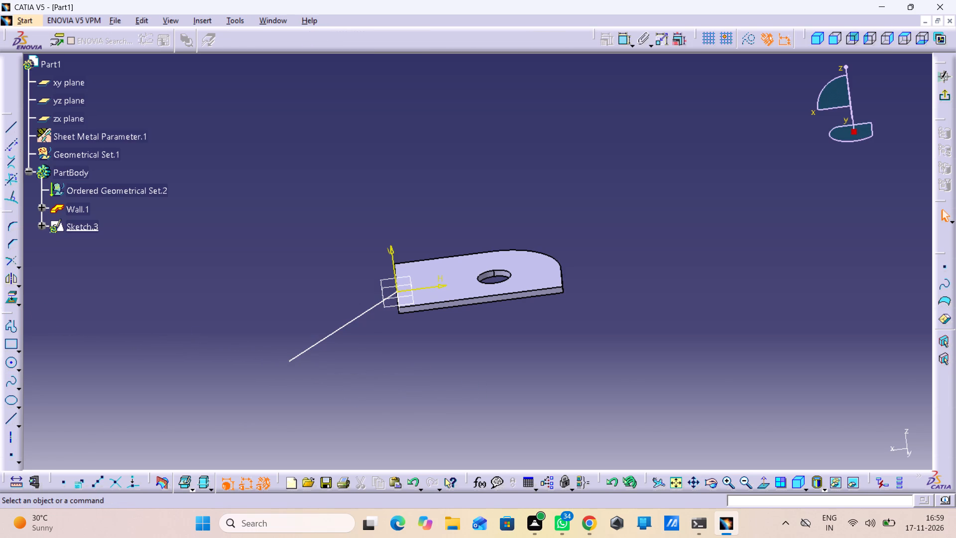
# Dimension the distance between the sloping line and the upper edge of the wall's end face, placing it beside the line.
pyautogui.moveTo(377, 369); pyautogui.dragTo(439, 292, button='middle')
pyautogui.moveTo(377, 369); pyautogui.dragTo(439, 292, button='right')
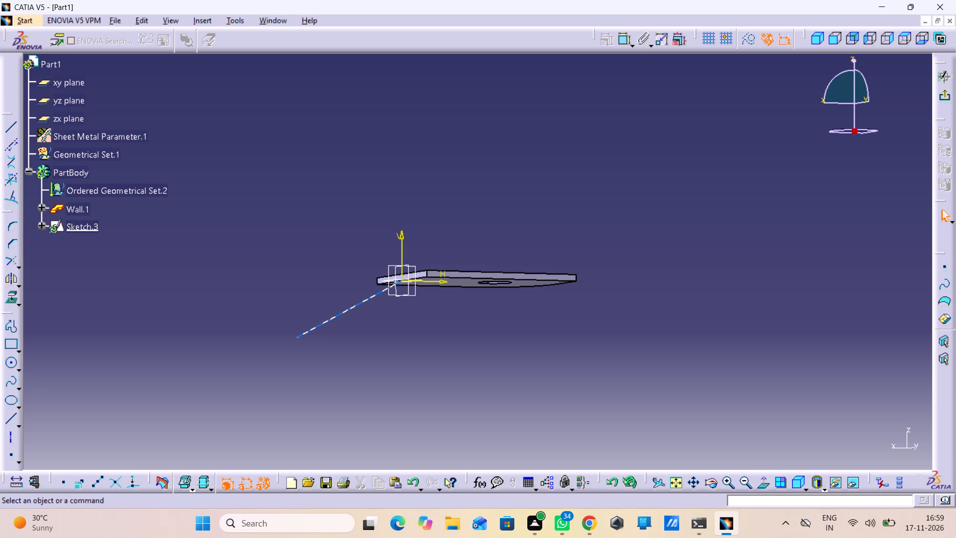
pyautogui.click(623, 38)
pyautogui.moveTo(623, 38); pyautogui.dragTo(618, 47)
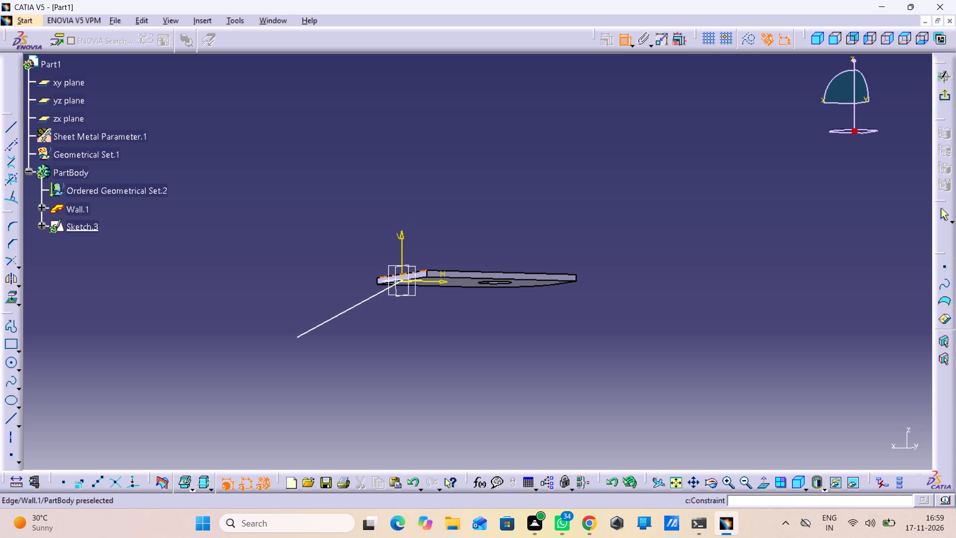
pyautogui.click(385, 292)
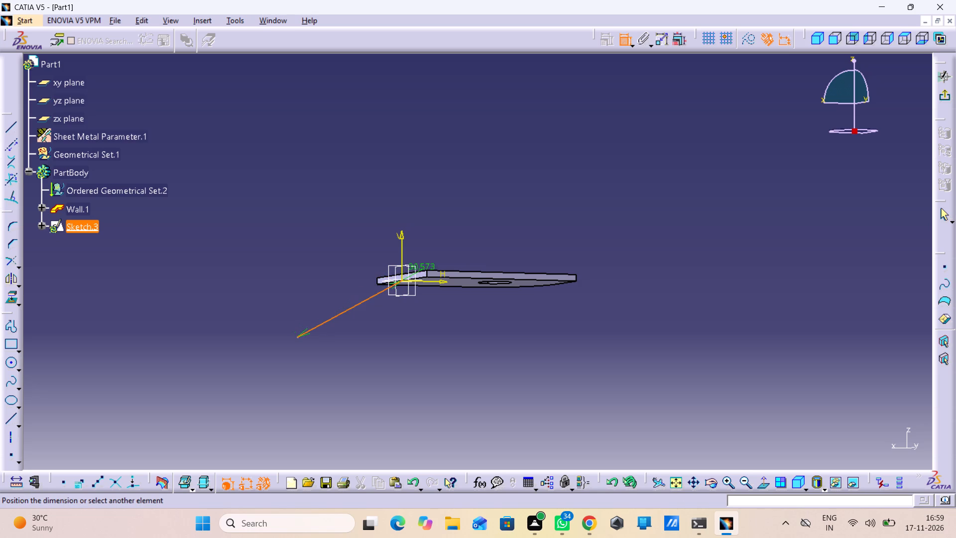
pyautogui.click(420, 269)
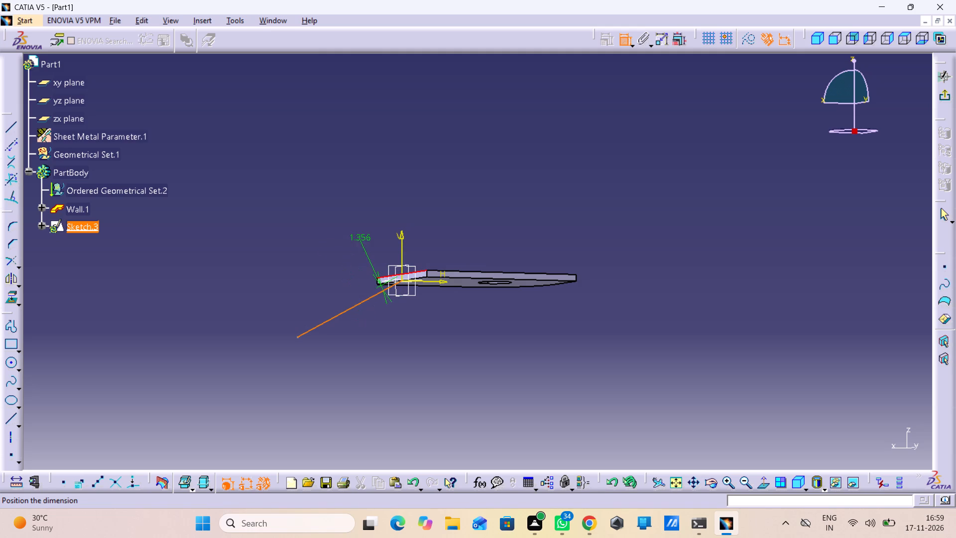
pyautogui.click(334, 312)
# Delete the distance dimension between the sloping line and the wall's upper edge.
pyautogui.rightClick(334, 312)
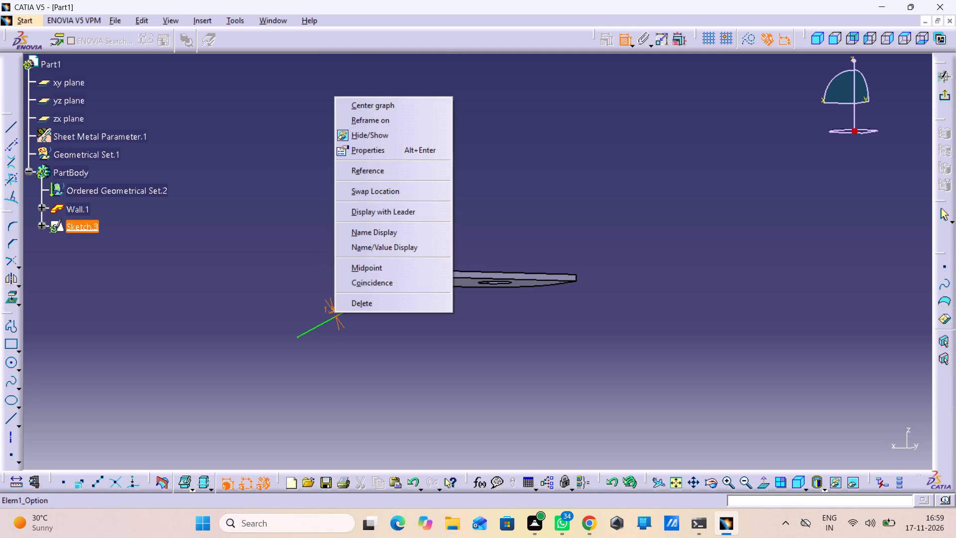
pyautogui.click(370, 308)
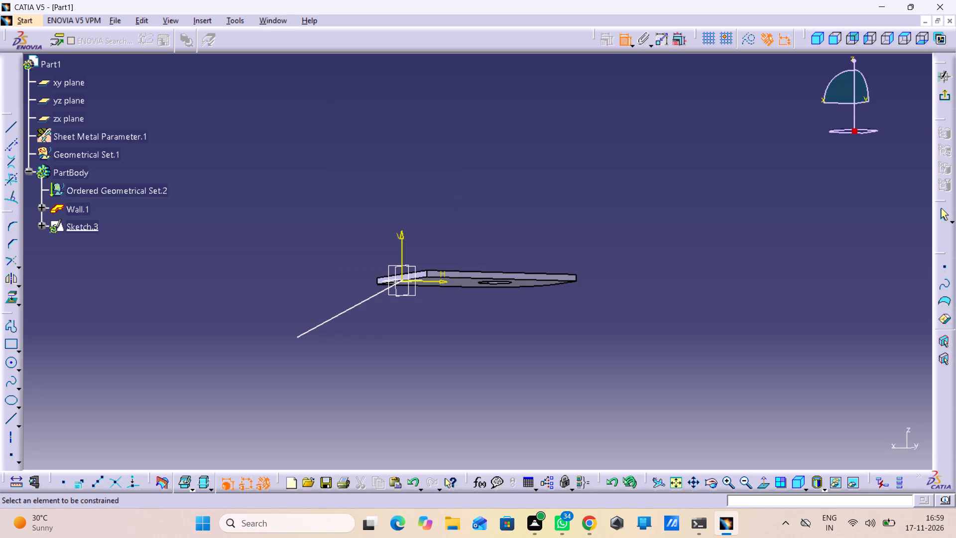
# Dimension the distance between the sloping line and the upper edge of the wall's end face, placing it on the line's outer side.
pyautogui.moveTo(341, 257); pyautogui.dragTo(355, 275, button='middle')
pyautogui.moveTo(341, 257); pyautogui.dragTo(355, 275, button='right')
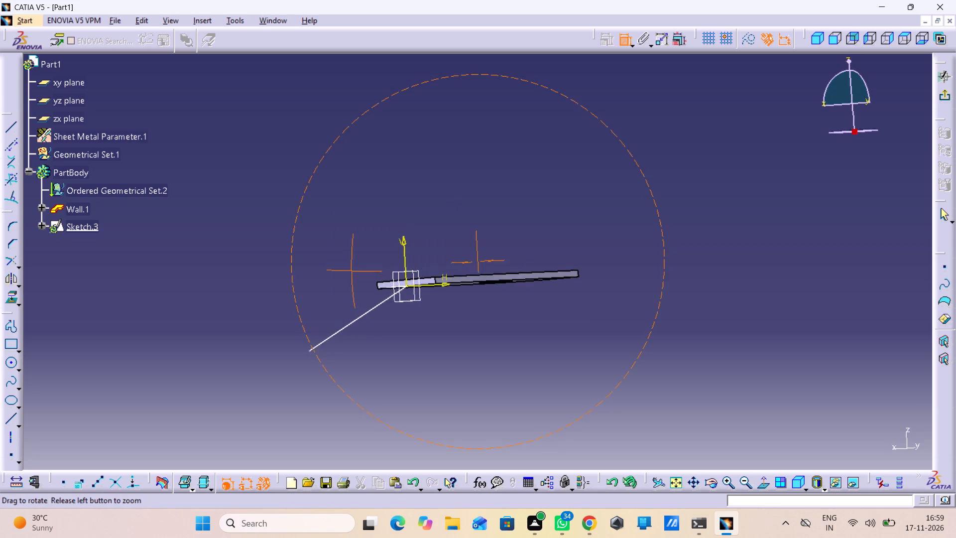
pyautogui.moveTo(355, 275); pyautogui.dragTo(363, 286, button='middle')
pyautogui.moveTo(355, 275); pyautogui.dragTo(363, 286, button='right')
pyautogui.moveTo(469, 219); pyautogui.dragTo(490, 290, button='middle')
pyautogui.moveTo(469, 219); pyautogui.dragTo(490, 290, button='right')
pyautogui.moveTo(420, 341); pyautogui.dragTo(426, 270, button='middle')
pyautogui.rightClick(420, 341)
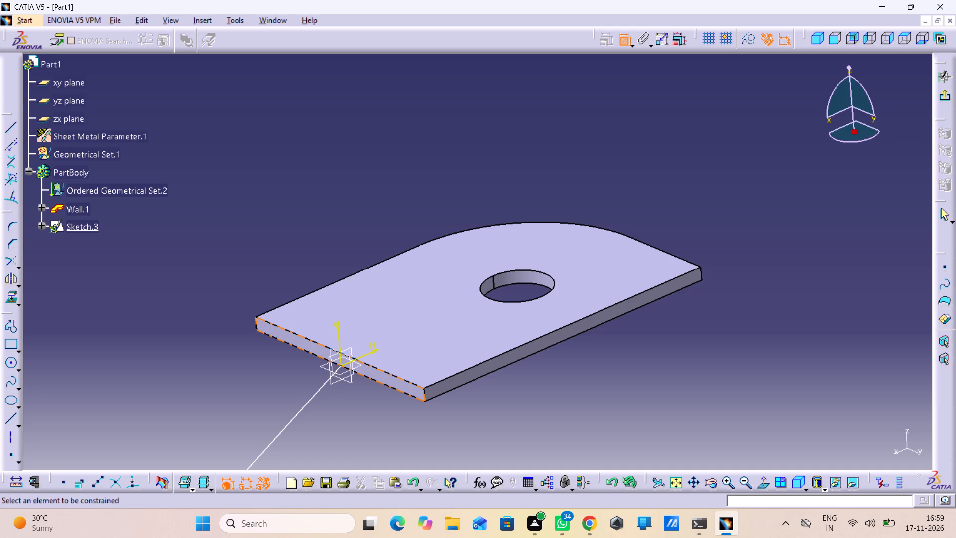
pyautogui.click(299, 411)
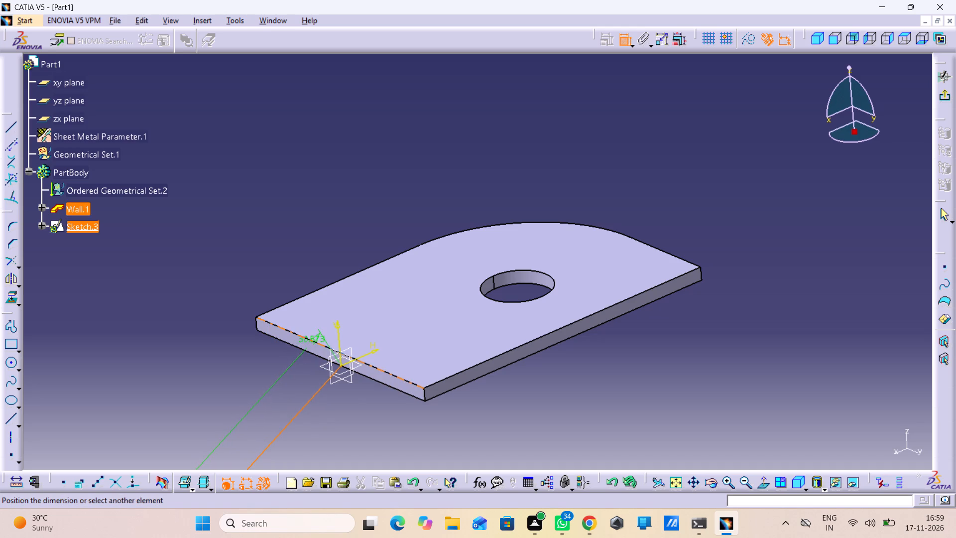
pyautogui.click(316, 341)
pyautogui.click(249, 364)
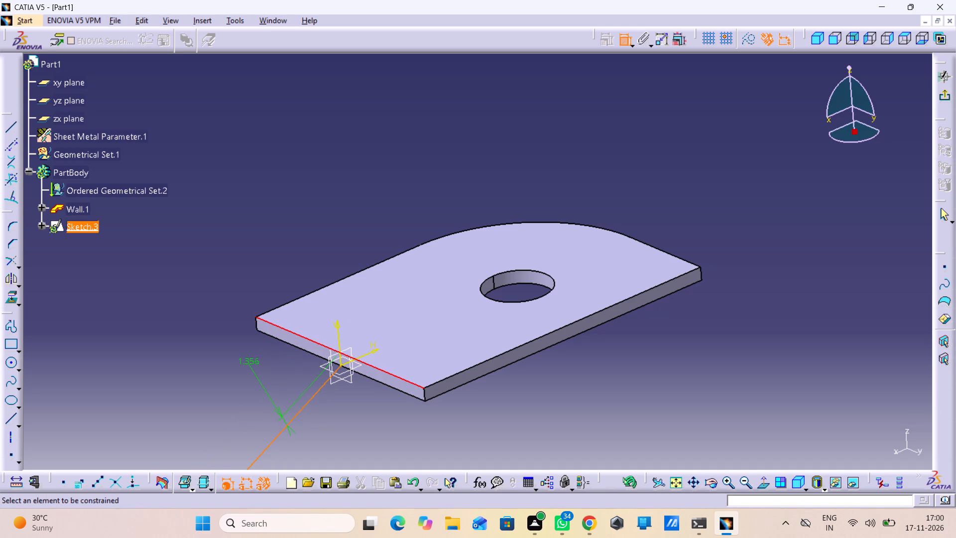
# Delete the distance dimension between the sloping line and the upper edge of the wall's end face.
pyautogui.rightClick(249, 364)
pyautogui.click(280, 358)
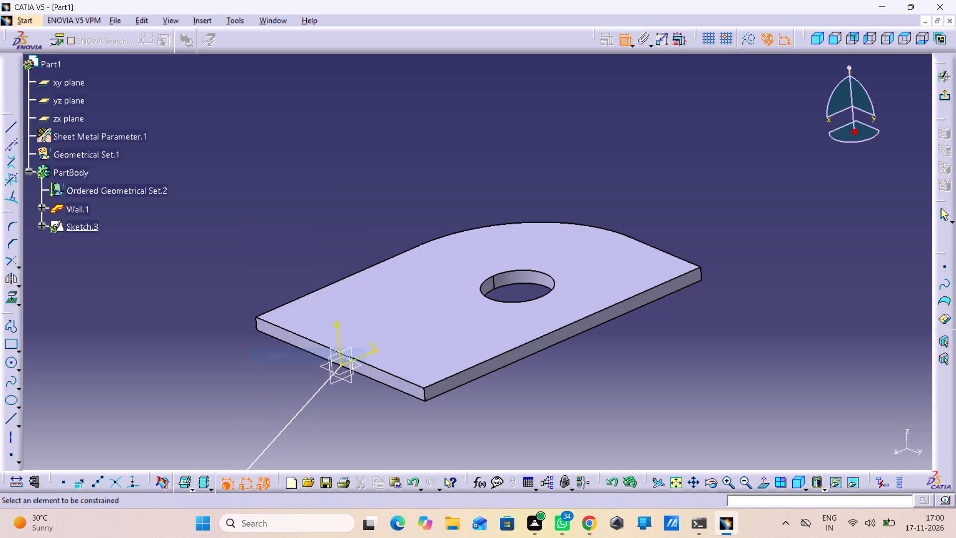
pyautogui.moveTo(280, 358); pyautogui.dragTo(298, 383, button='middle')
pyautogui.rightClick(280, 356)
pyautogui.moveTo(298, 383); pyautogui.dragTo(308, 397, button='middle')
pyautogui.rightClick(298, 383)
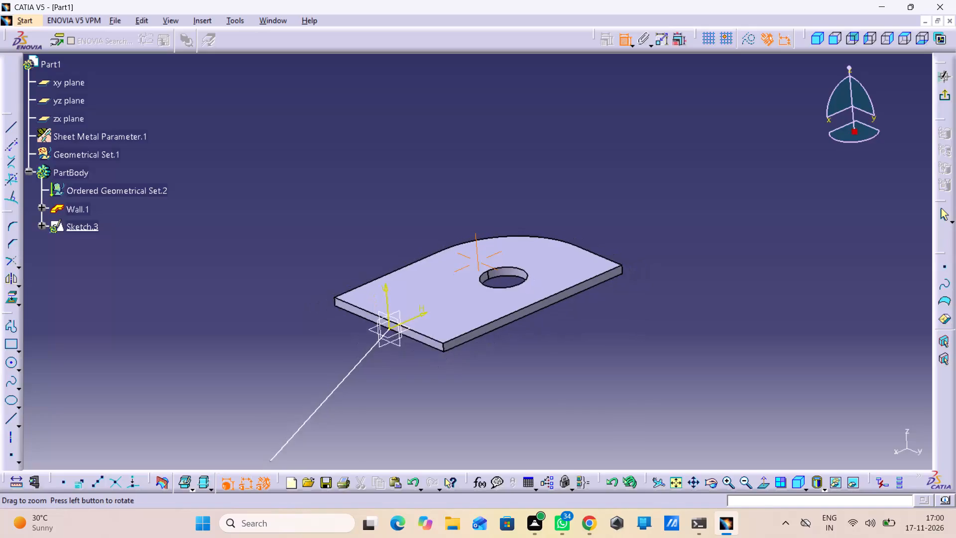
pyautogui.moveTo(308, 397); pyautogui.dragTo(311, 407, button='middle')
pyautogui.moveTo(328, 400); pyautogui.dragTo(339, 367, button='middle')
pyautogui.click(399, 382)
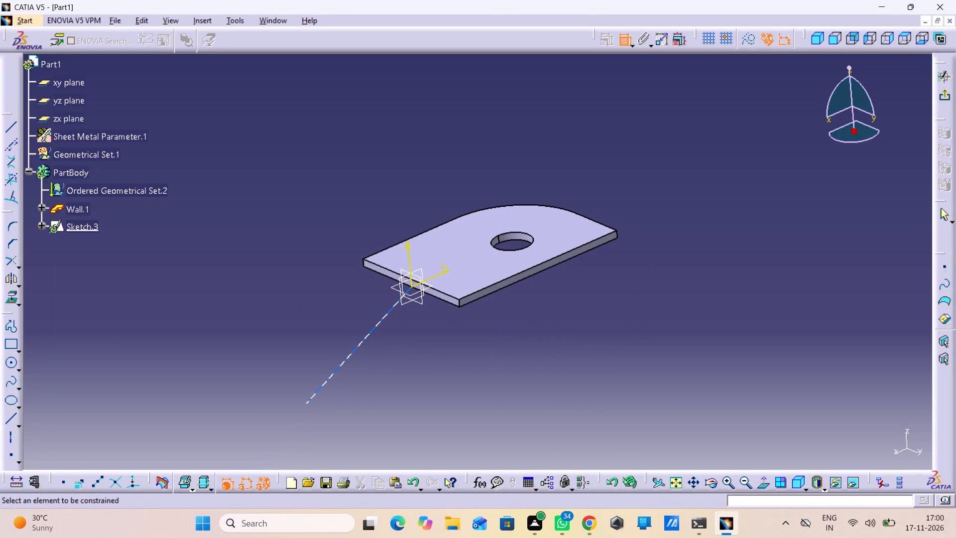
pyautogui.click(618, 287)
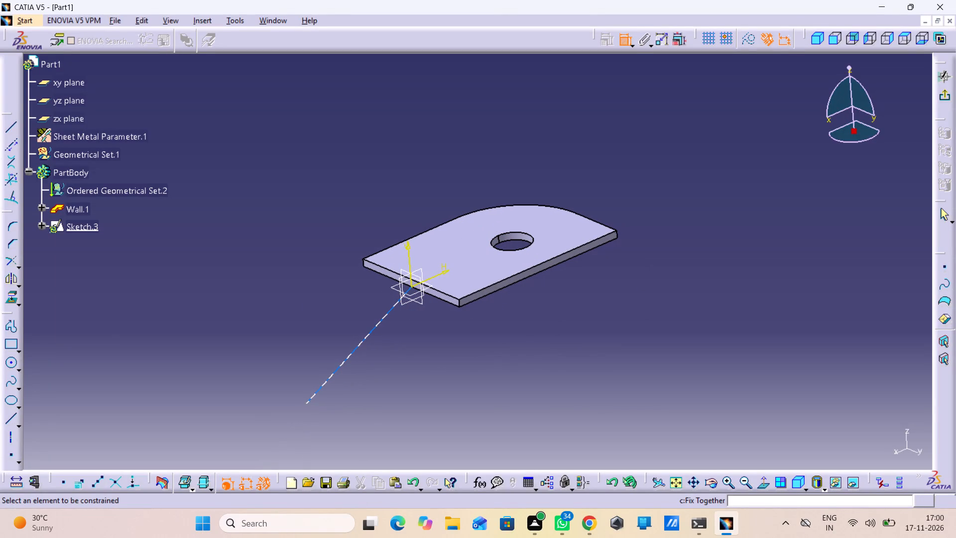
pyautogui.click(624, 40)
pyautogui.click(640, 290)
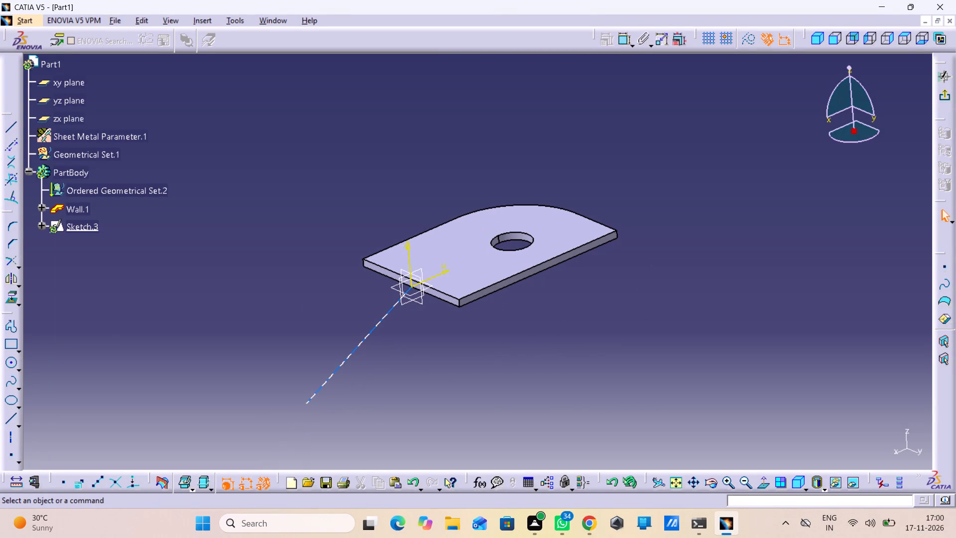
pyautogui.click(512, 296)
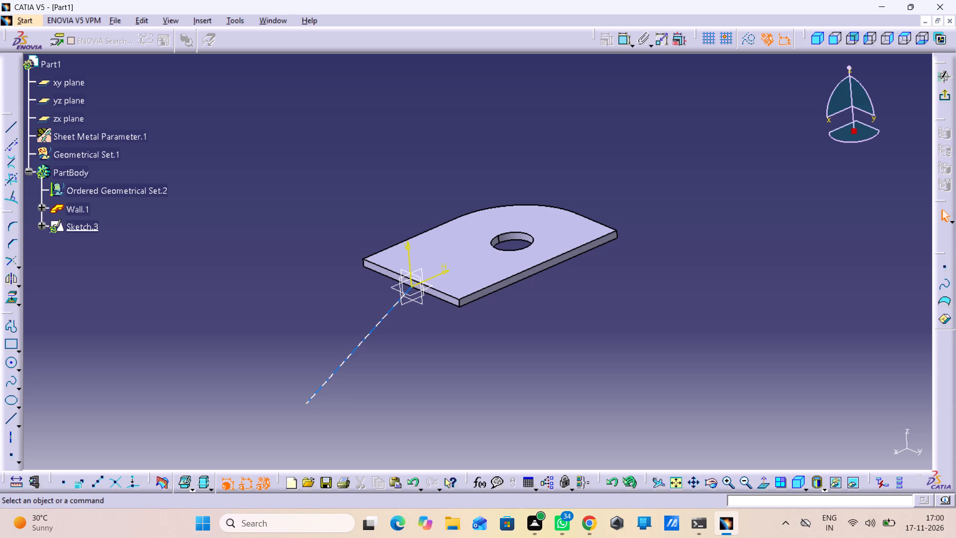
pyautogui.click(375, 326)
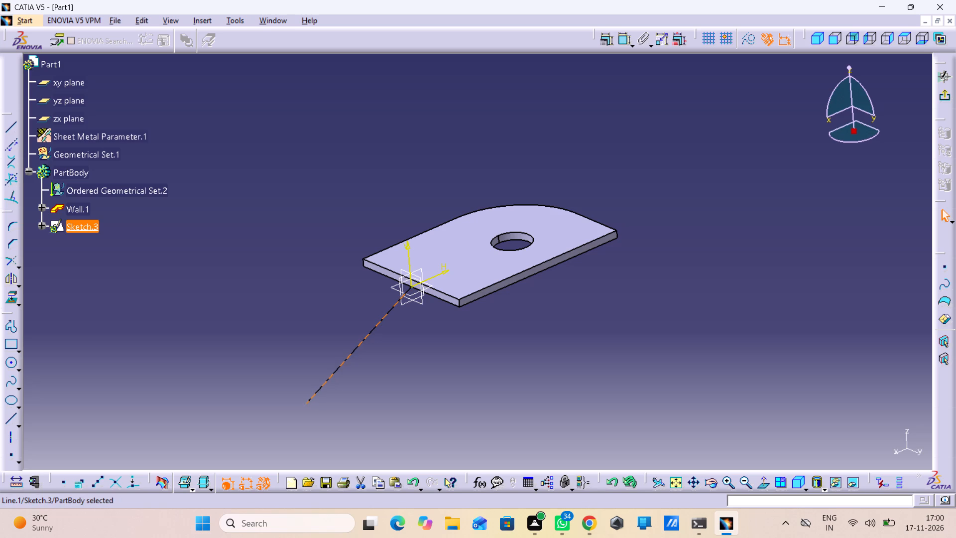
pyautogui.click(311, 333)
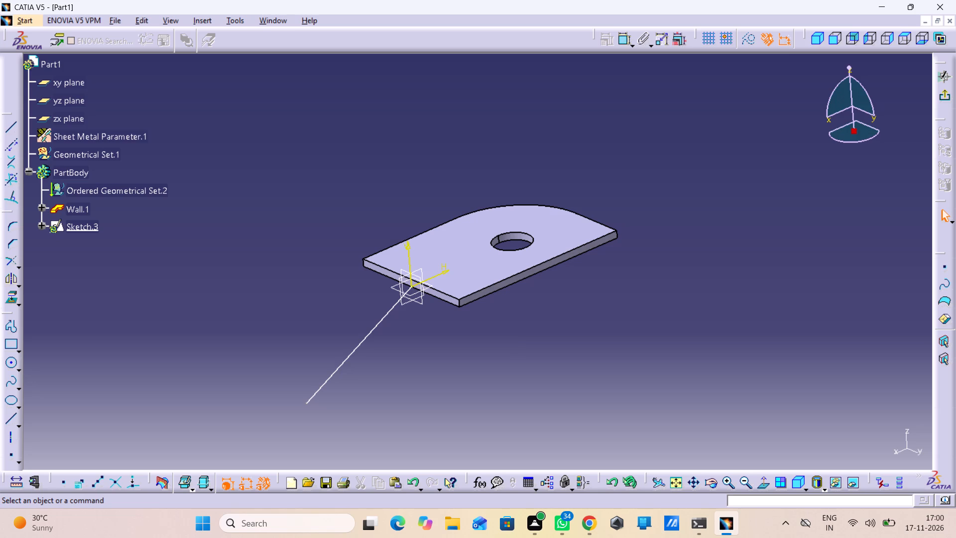
# Dimension the angle between the sloping line and the lower edge of the wall's long side face with the Constraint command.
pyautogui.doubleClick(625, 40)
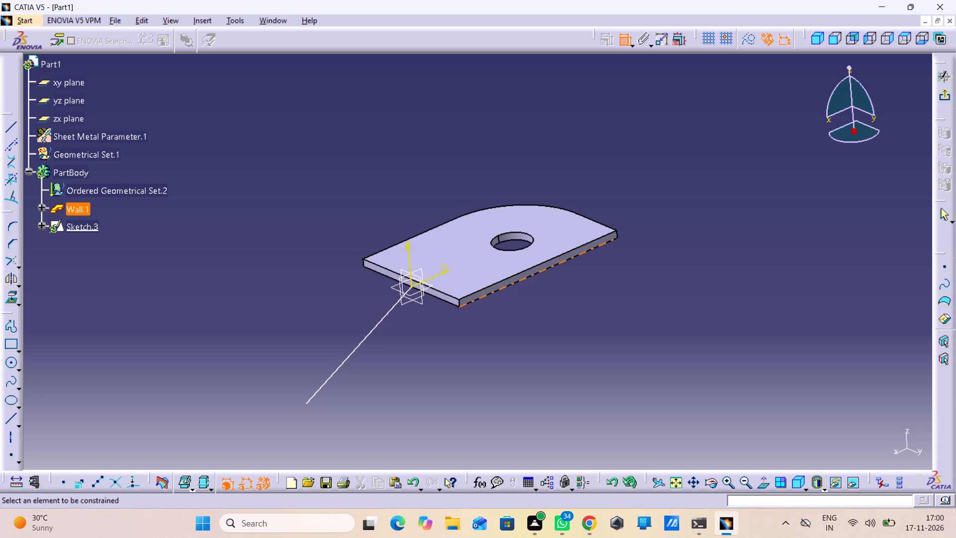
pyautogui.click(309, 402)
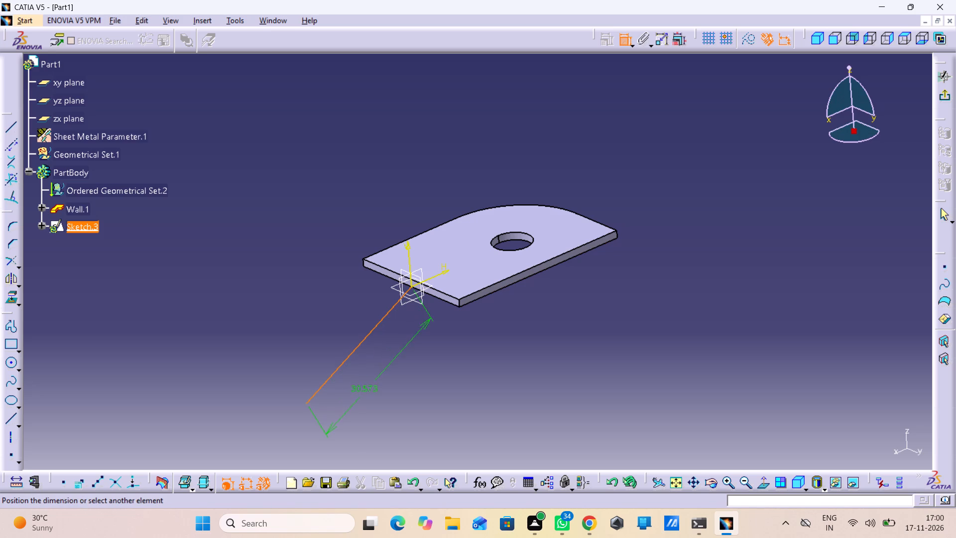
pyautogui.moveTo(474, 302); pyautogui.dragTo(465, 316)
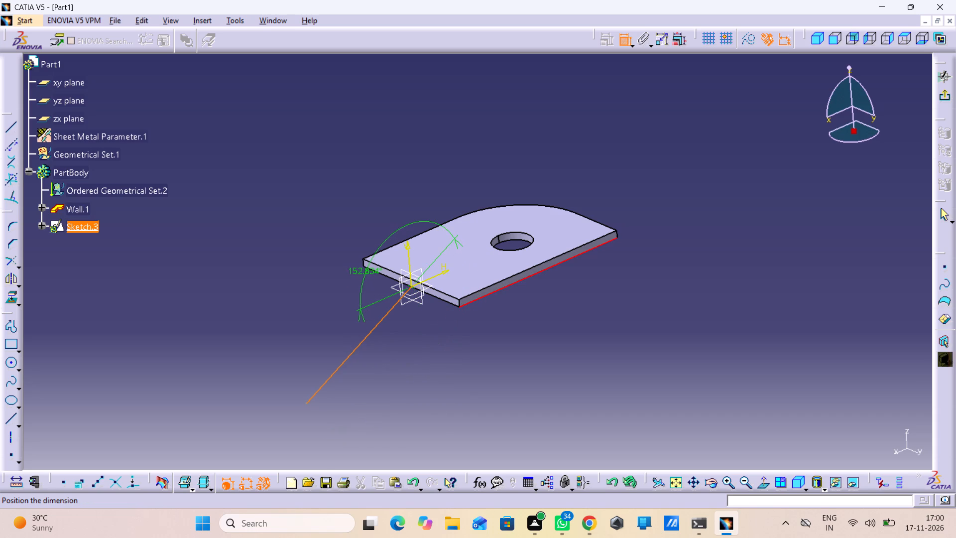
pyautogui.click(362, 280)
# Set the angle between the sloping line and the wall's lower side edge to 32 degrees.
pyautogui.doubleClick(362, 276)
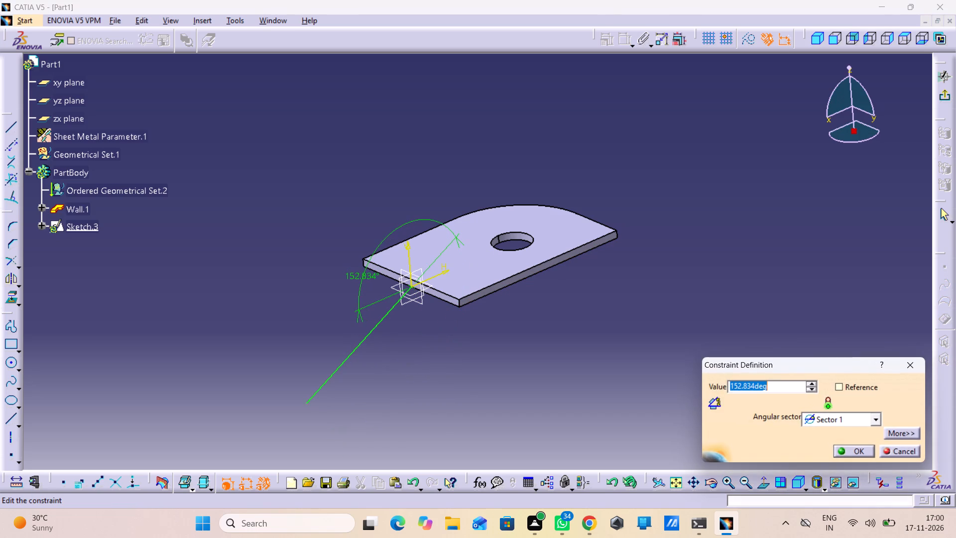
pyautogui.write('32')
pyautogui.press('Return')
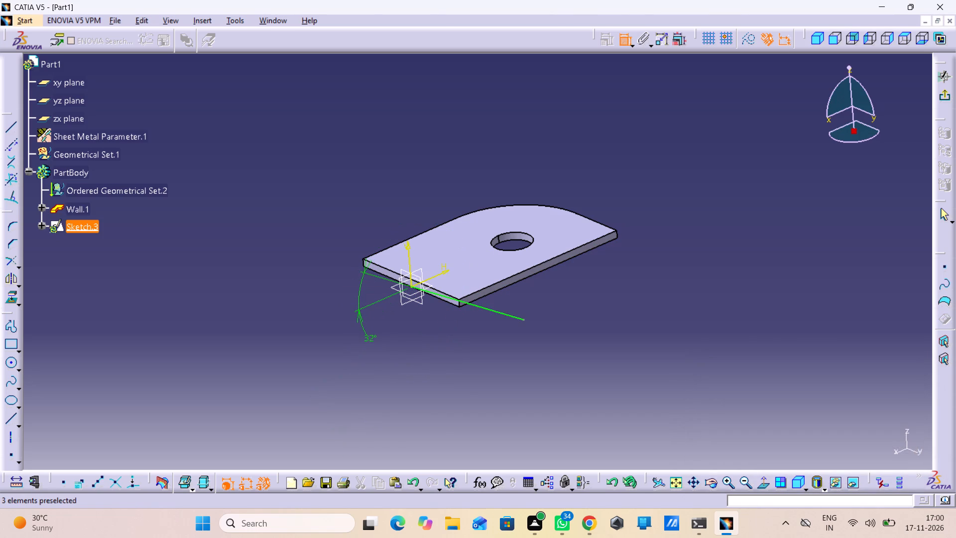
# Set the angle between the sloping line and the wall's lower side edge to 132 degrees.
pyautogui.moveTo(457, 361); pyautogui.dragTo(276, 319, button='middle')
pyautogui.moveTo(457, 361); pyautogui.dragTo(276, 319, button='right')
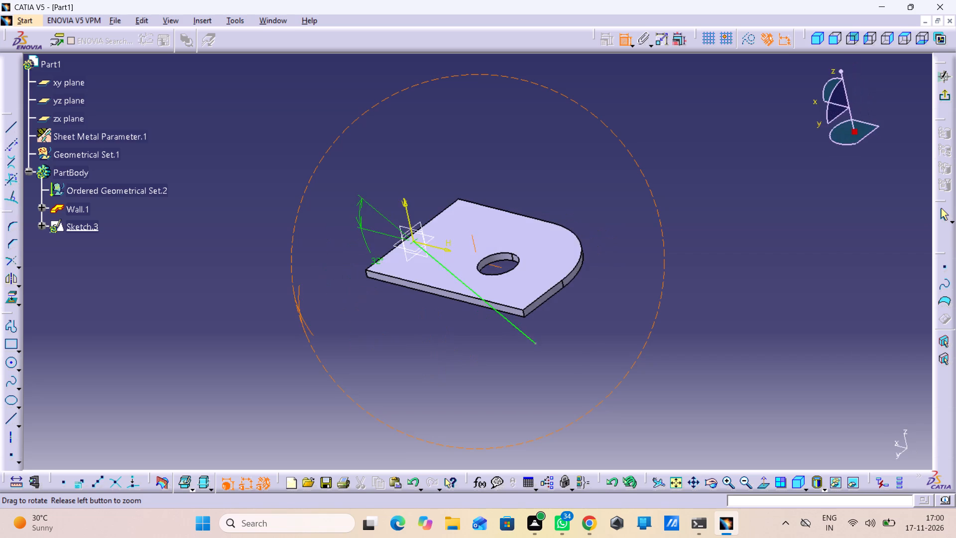
pyautogui.moveTo(276, 319); pyautogui.dragTo(380, 242, button='middle')
pyautogui.moveTo(276, 319); pyautogui.dragTo(380, 242, button='right')
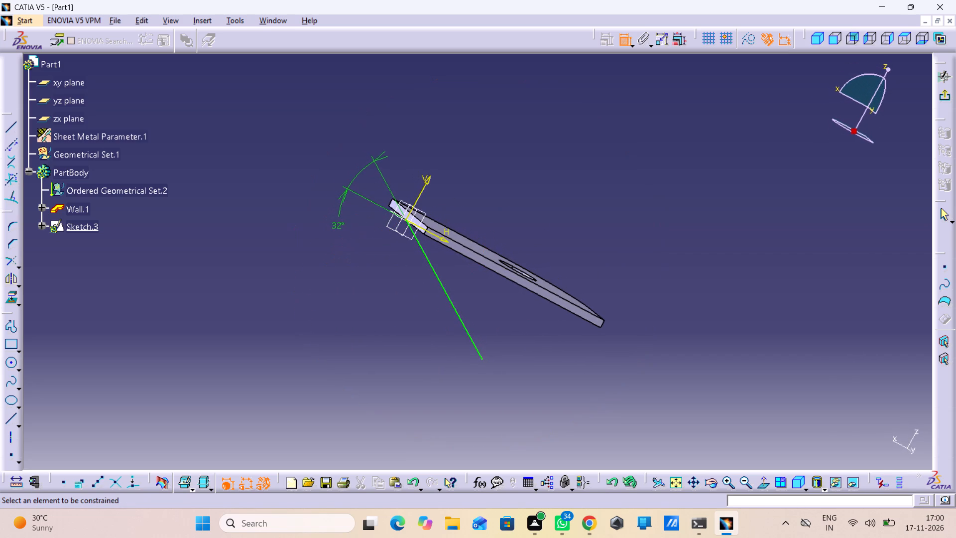
pyautogui.doubleClick(338, 215)
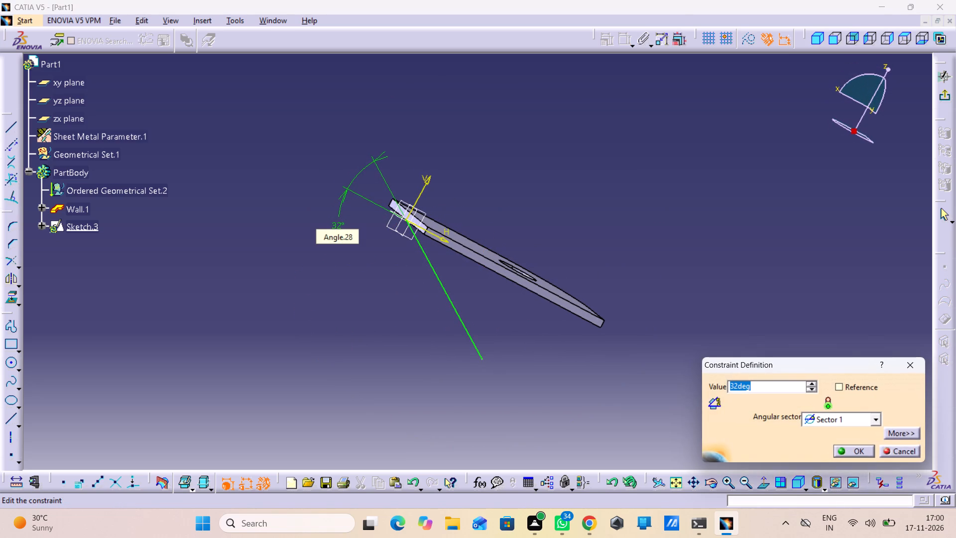
pyautogui.write('132')
pyautogui.press('Return')
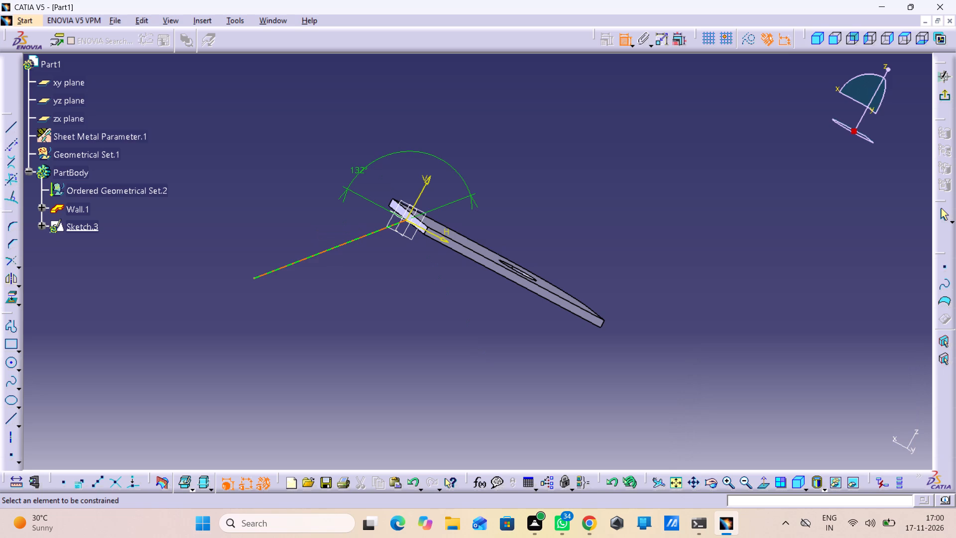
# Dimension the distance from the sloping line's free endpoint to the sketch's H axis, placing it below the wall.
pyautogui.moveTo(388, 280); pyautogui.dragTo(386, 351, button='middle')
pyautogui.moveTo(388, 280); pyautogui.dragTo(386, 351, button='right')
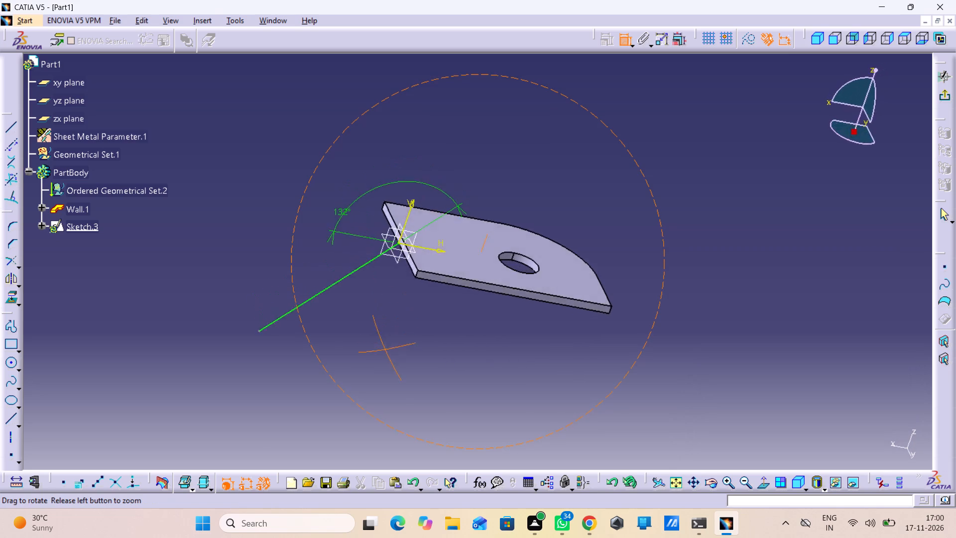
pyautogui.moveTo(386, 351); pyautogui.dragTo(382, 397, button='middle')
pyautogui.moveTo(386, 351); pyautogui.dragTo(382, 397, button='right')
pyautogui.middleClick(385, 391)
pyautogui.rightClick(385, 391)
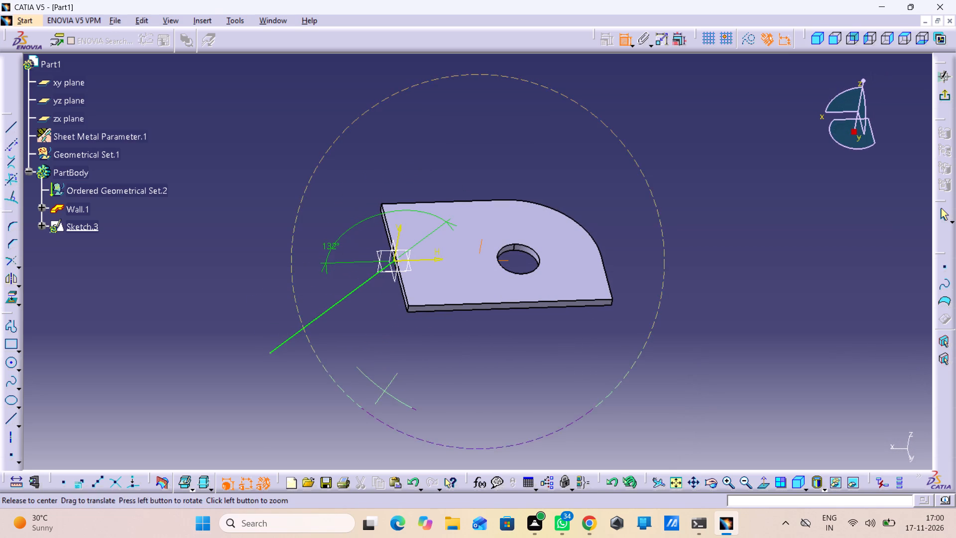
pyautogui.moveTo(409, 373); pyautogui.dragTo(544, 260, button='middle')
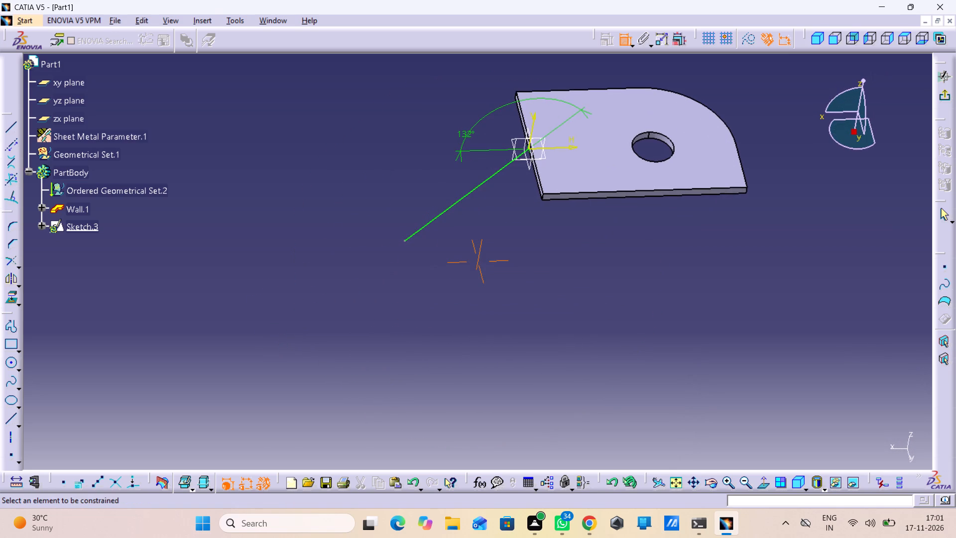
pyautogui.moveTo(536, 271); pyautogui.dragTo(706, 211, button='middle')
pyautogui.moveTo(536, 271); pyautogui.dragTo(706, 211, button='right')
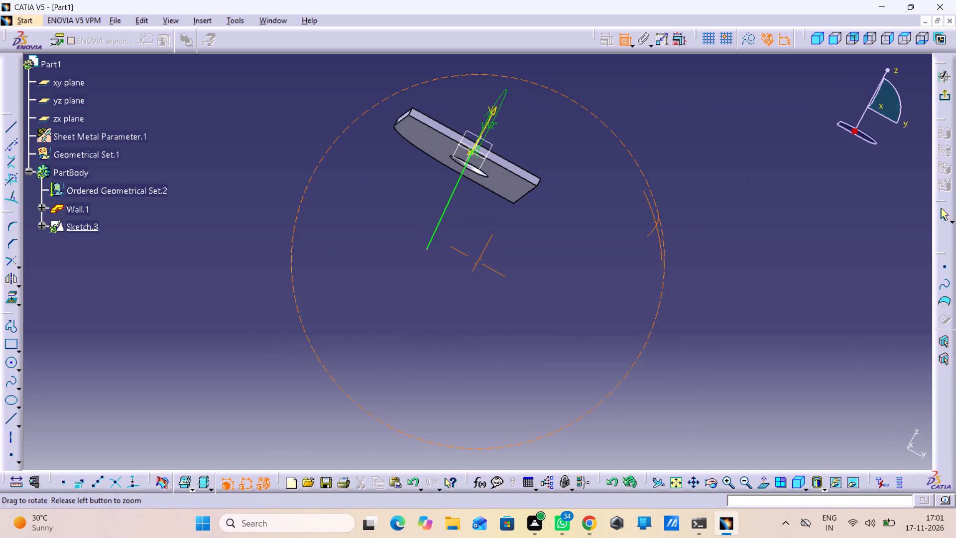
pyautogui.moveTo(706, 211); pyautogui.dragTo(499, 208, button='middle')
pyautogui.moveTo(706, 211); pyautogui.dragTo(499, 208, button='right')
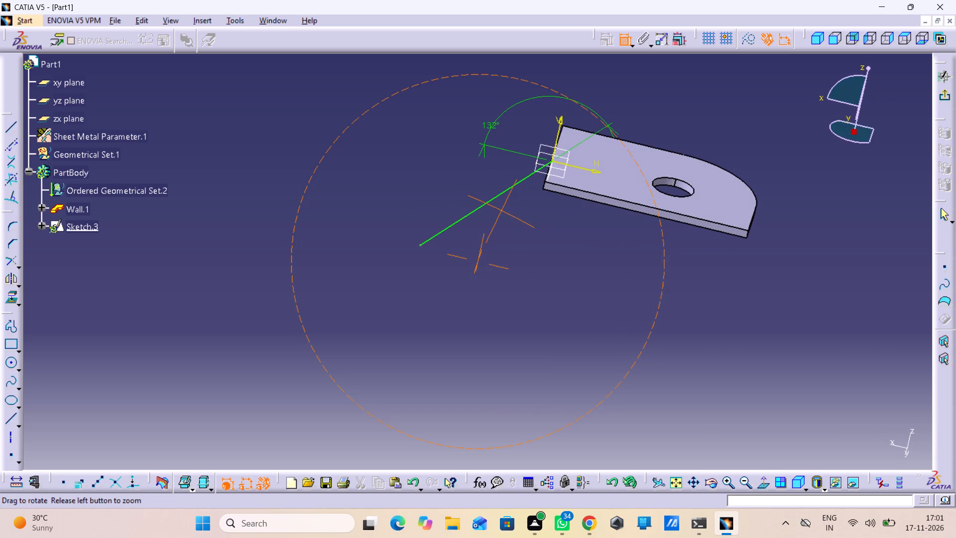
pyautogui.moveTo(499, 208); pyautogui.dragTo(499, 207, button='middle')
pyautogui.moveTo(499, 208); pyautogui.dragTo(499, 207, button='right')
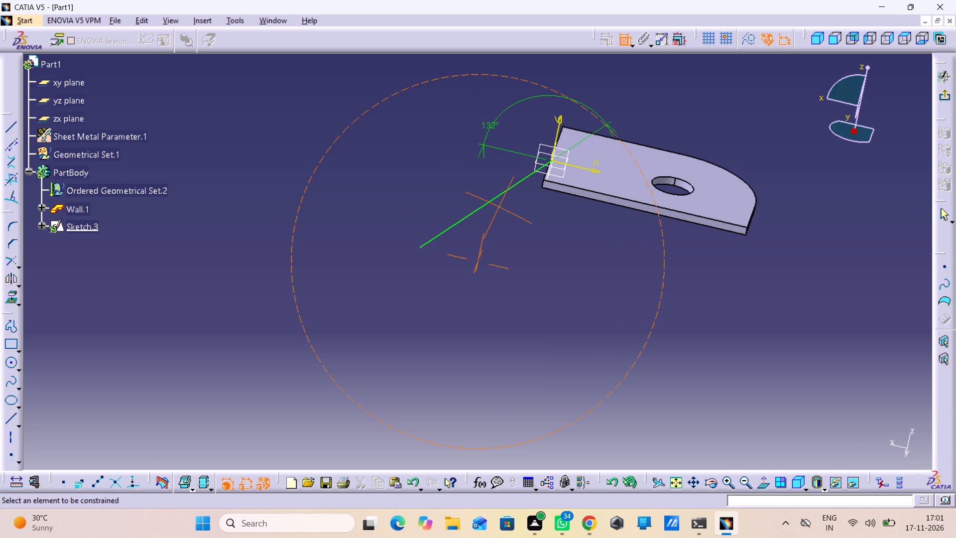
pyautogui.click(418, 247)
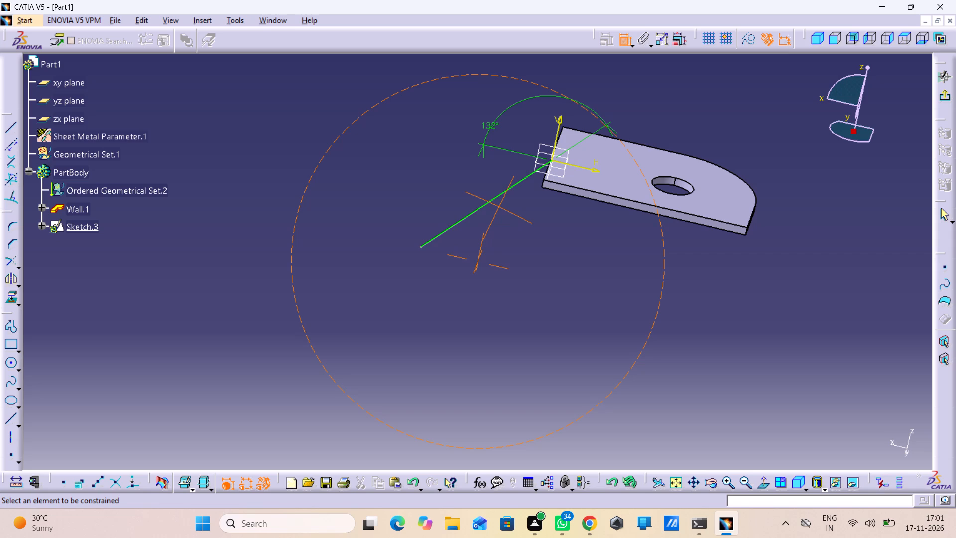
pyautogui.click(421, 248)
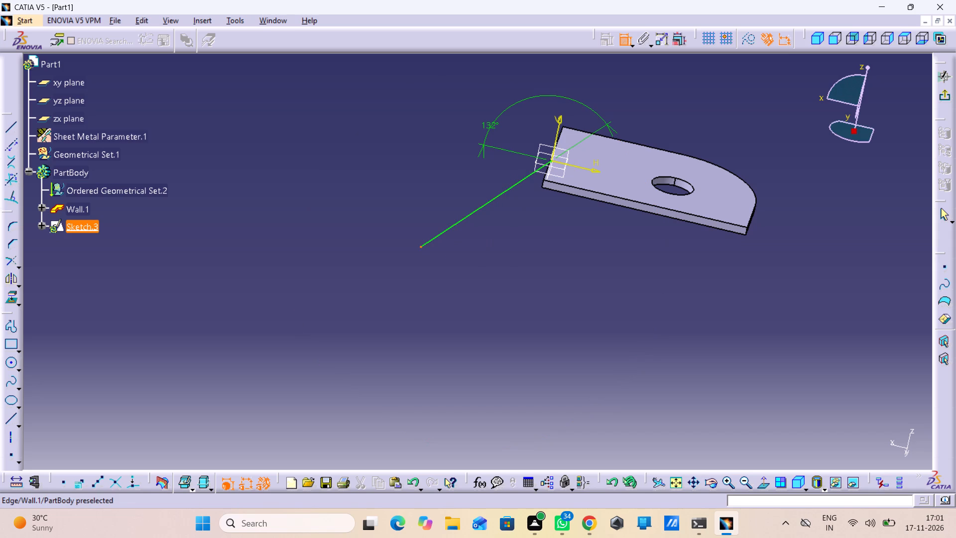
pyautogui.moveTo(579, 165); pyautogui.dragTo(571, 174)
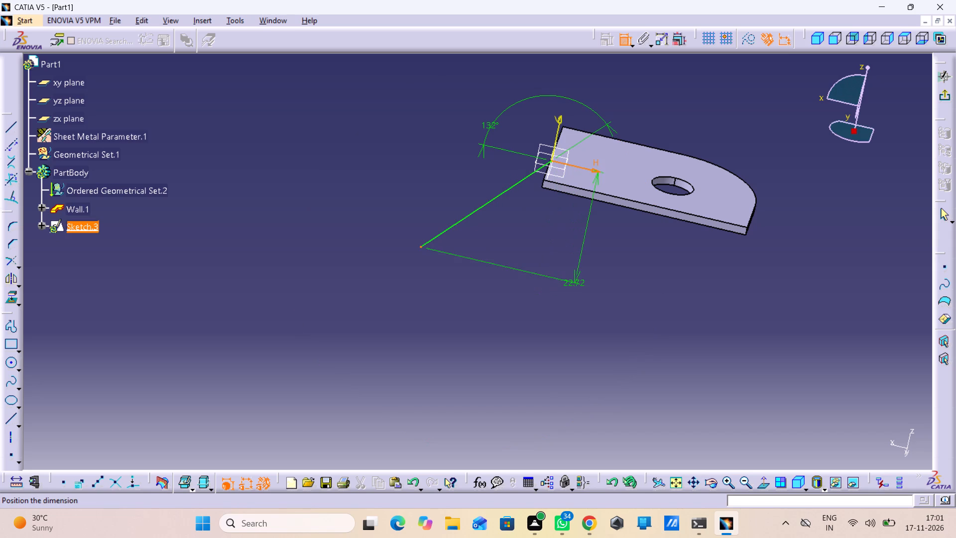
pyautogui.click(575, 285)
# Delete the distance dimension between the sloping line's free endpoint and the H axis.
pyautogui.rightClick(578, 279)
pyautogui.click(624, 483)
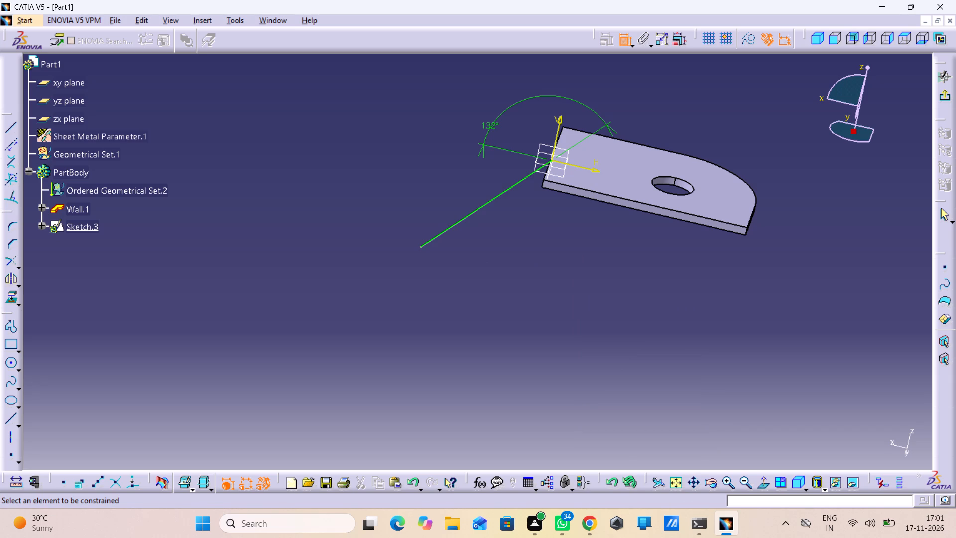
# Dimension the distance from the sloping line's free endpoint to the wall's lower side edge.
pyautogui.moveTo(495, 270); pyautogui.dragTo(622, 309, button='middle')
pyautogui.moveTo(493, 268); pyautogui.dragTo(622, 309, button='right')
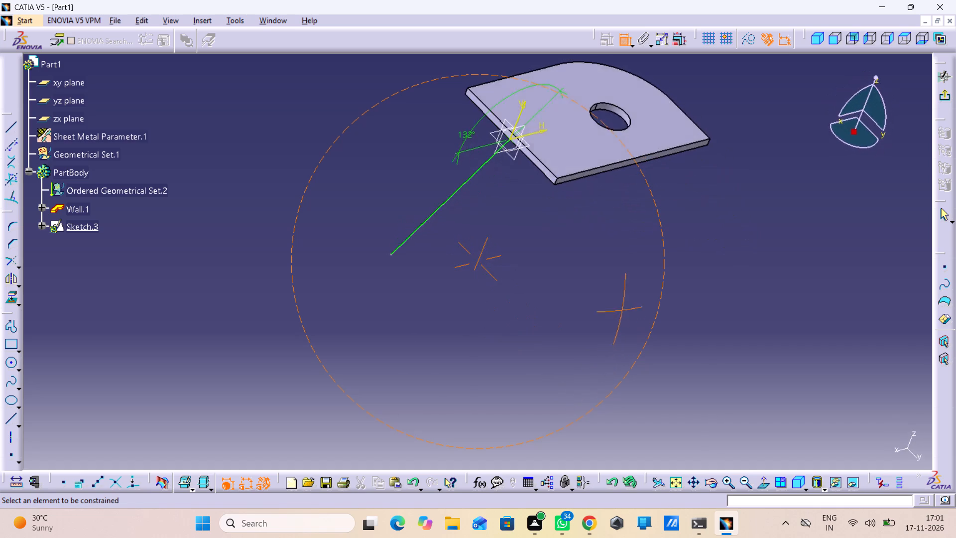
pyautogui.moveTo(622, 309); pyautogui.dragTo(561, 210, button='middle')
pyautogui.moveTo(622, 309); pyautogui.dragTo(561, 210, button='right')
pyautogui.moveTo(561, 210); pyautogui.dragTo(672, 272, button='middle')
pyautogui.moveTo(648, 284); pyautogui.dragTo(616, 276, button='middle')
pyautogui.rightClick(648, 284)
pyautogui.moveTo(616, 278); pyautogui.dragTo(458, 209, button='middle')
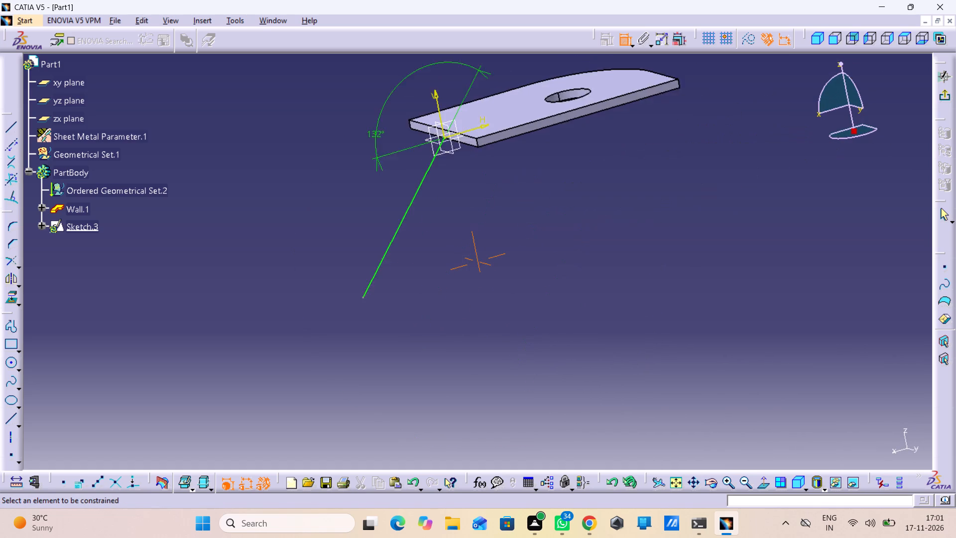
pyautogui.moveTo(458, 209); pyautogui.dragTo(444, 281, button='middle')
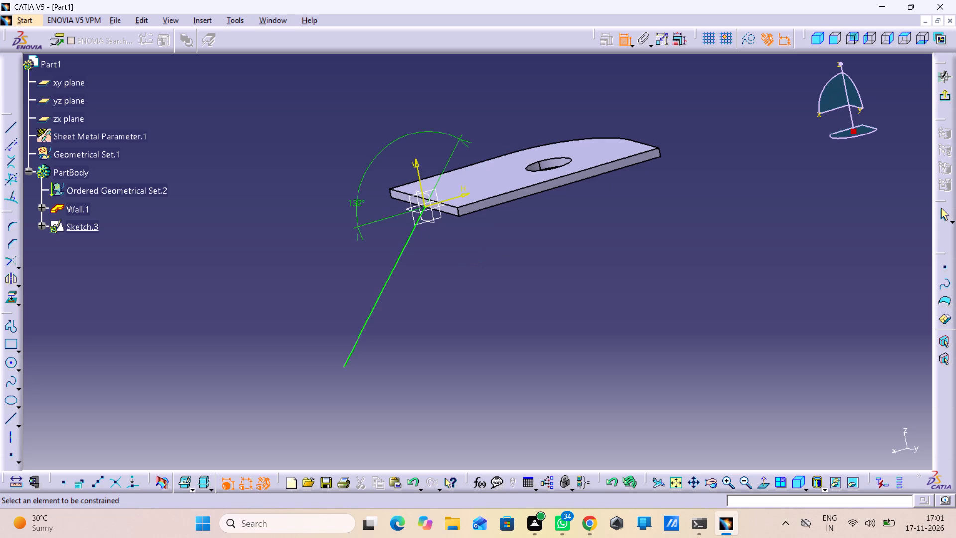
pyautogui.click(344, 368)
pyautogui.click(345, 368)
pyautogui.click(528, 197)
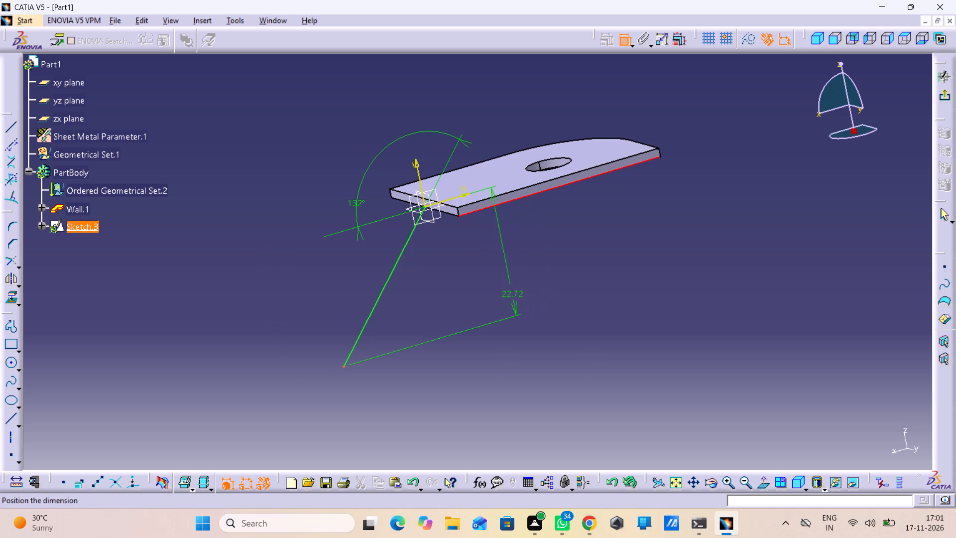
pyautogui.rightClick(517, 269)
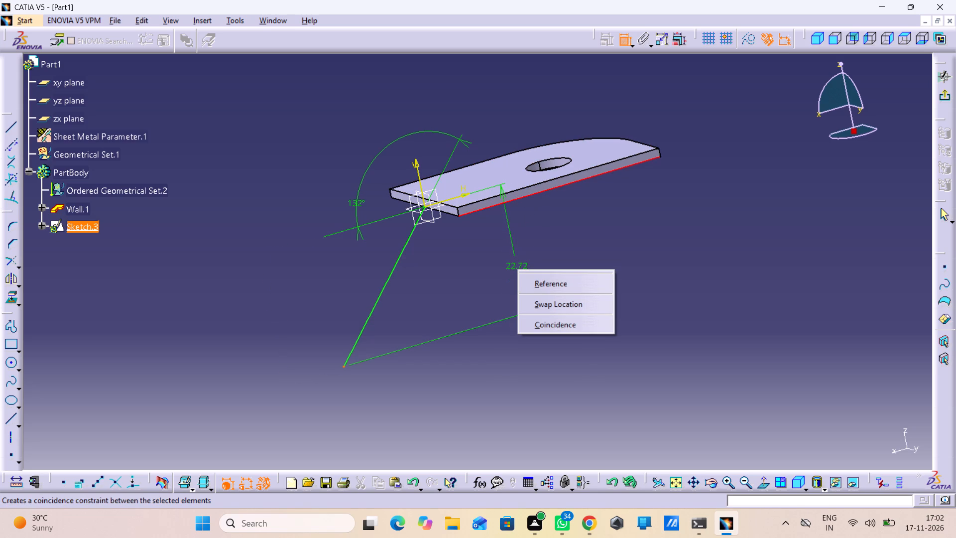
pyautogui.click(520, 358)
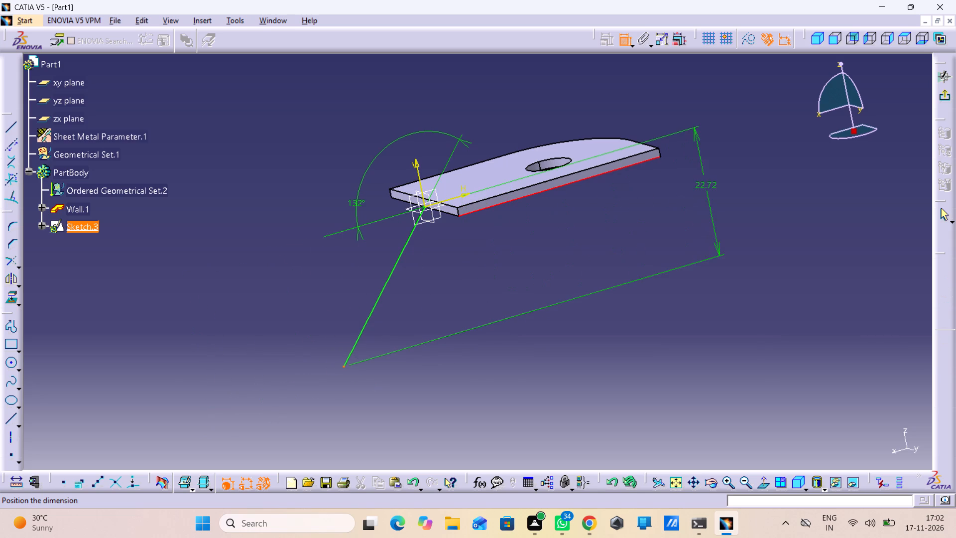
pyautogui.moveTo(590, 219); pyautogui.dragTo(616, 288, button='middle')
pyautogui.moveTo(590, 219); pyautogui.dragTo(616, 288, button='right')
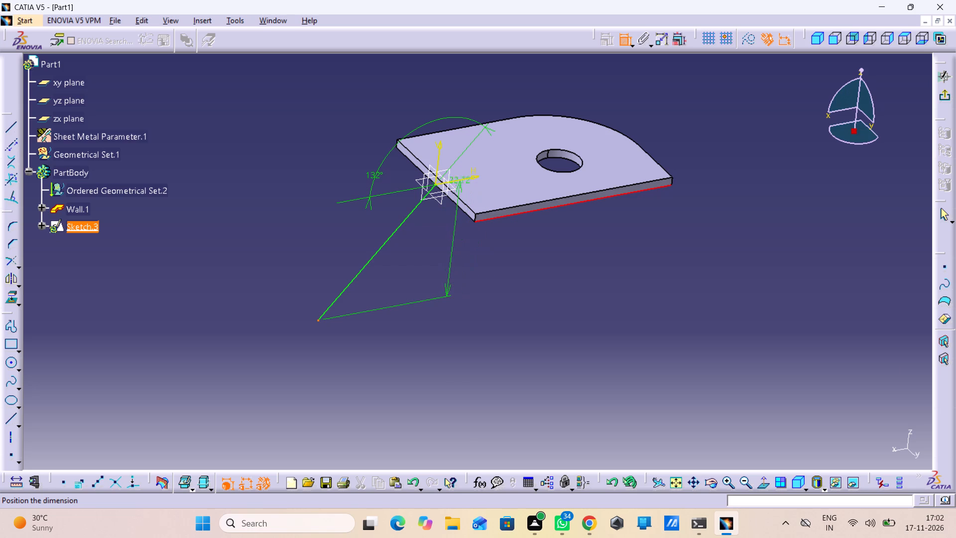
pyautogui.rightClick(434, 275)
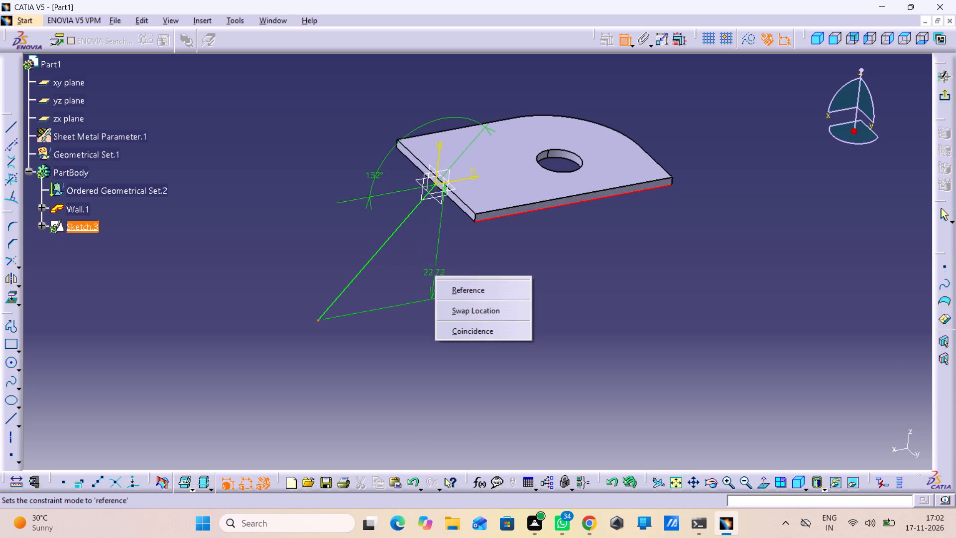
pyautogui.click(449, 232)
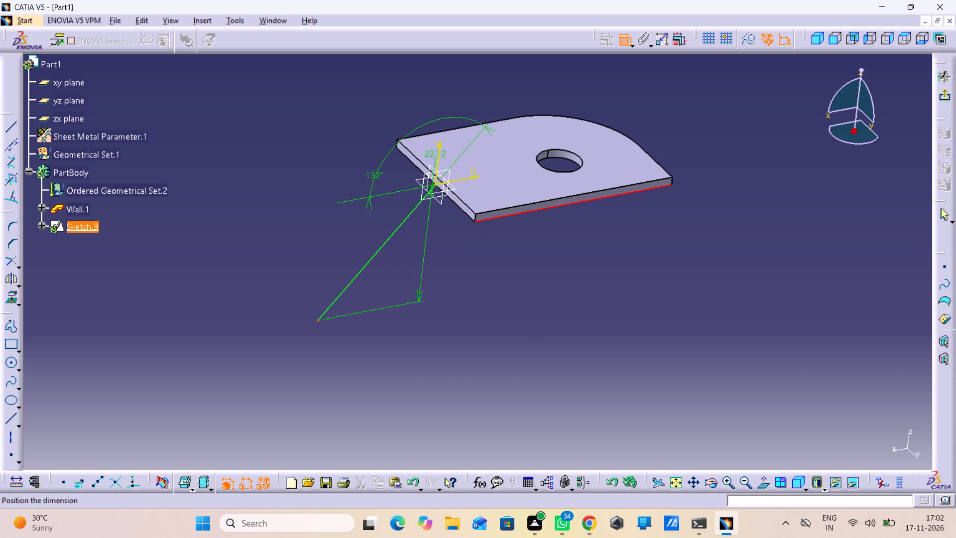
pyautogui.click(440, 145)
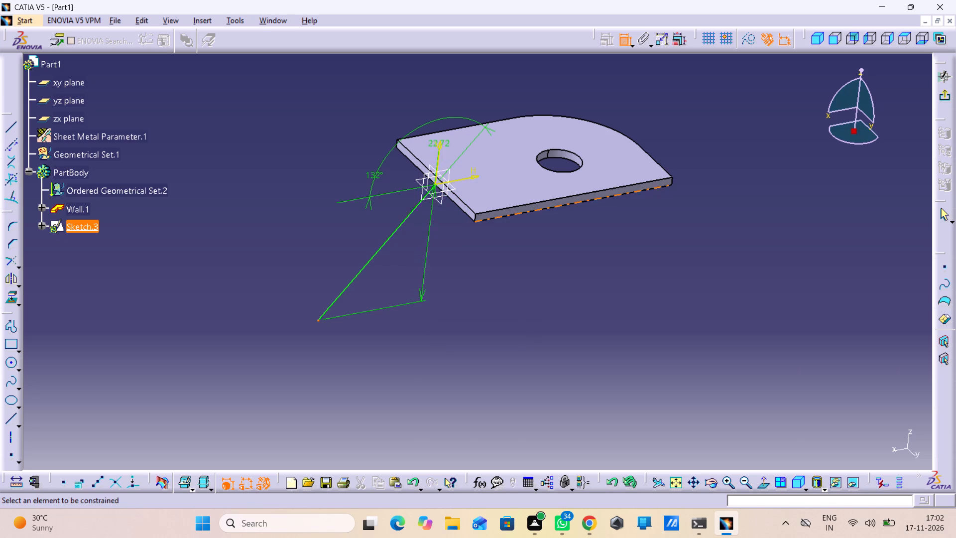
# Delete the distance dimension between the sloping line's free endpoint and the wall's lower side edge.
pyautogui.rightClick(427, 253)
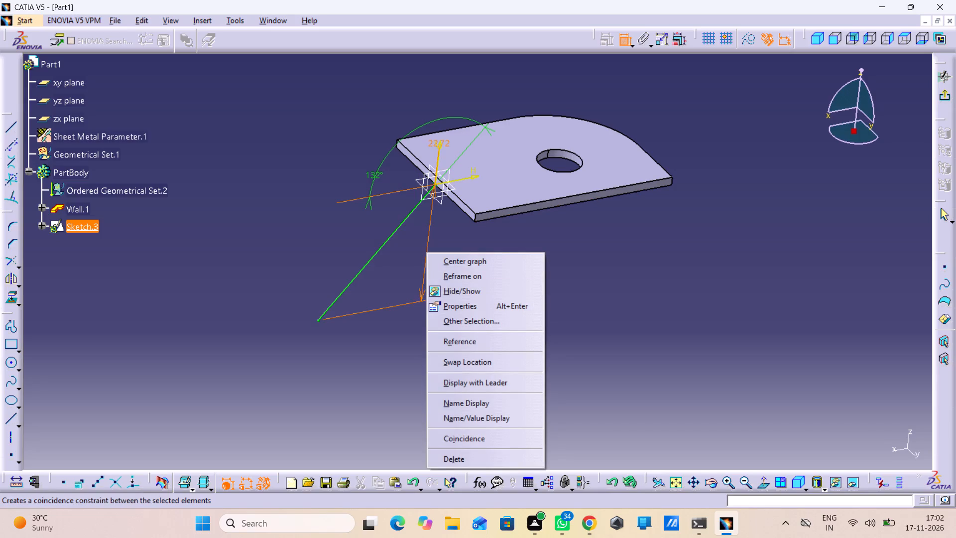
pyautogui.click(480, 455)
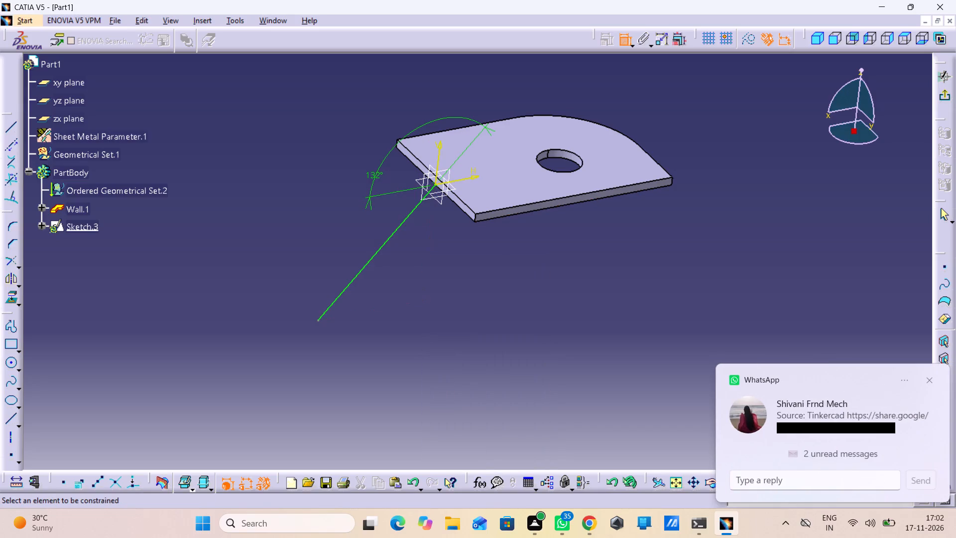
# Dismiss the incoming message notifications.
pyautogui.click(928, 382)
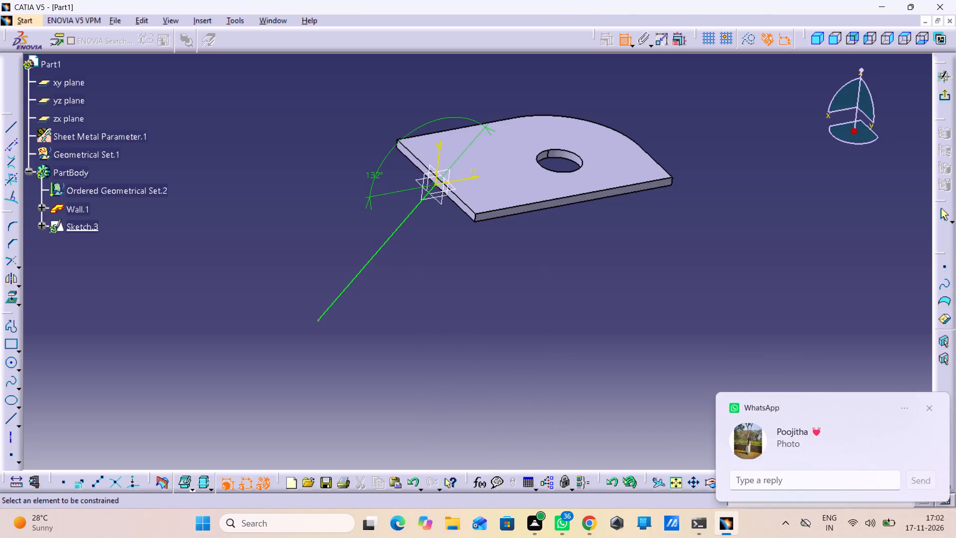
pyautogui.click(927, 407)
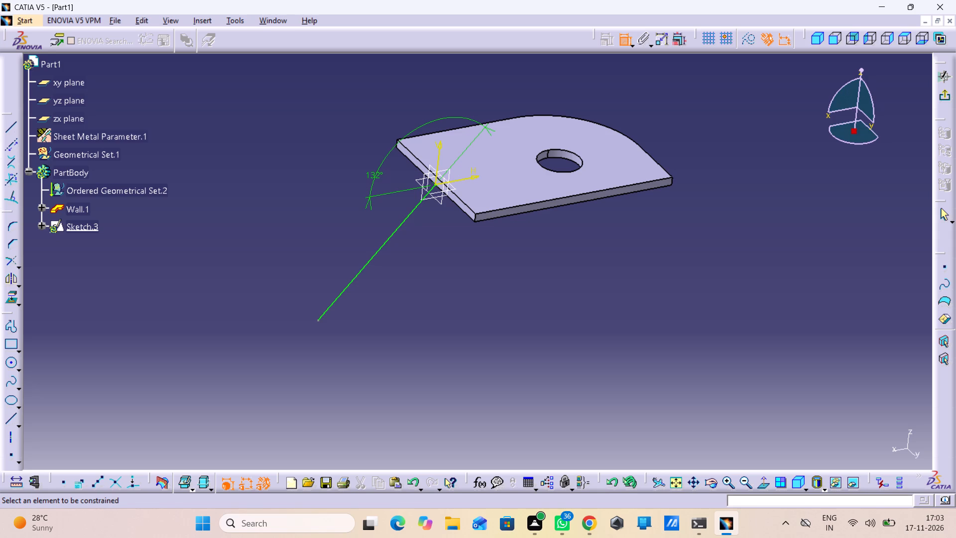
# Dimension the distance from the sloping line's free endpoint to the sketch's V axis, placing it below the wall.
pyautogui.moveTo(470, 336); pyautogui.dragTo(470, 301, button='middle')
pyautogui.moveTo(470, 336); pyautogui.dragTo(470, 301, button='right')
pyautogui.rightClick(470, 301)
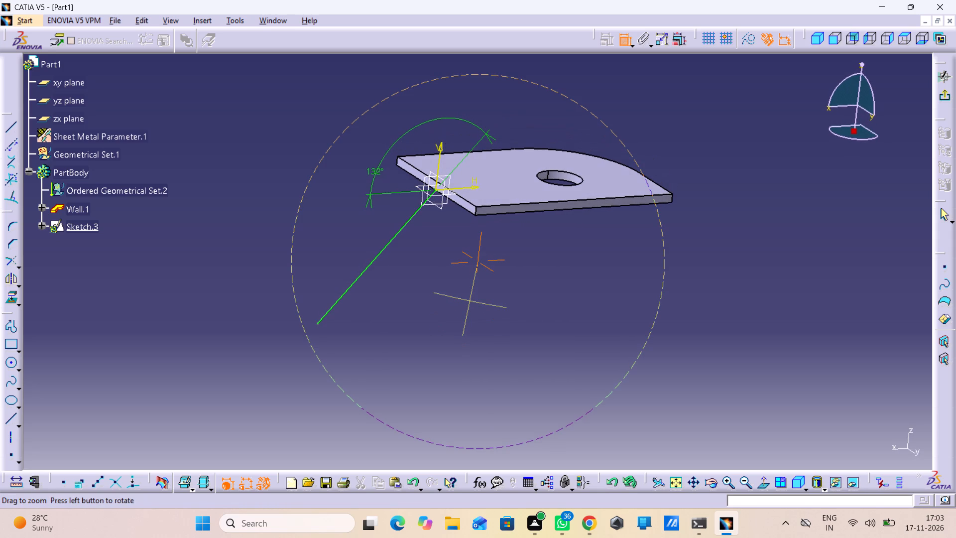
pyautogui.moveTo(470, 301); pyautogui.dragTo(462, 257, button='middle')
pyautogui.rightClick(470, 301)
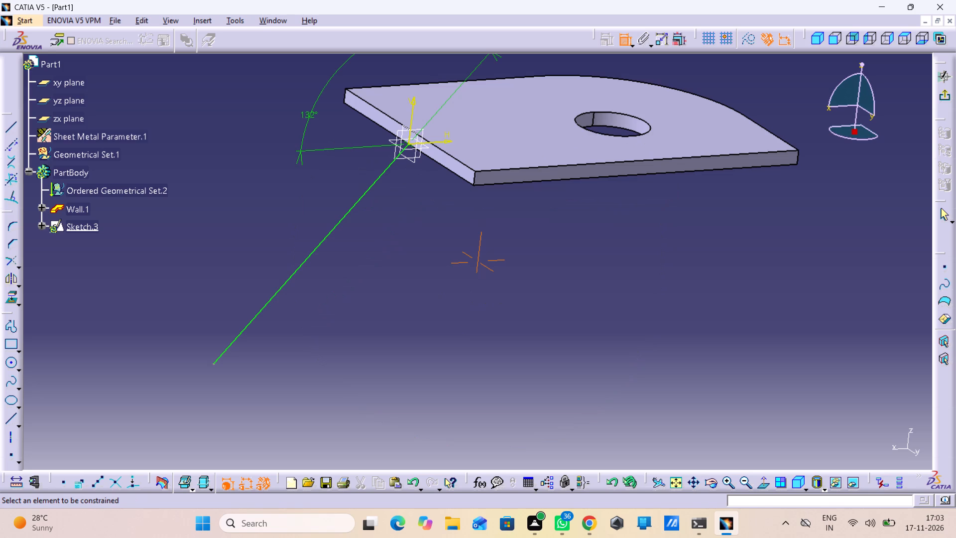
pyautogui.moveTo(411, 253); pyautogui.dragTo(408, 295, button='middle')
pyautogui.rightClick(411, 253)
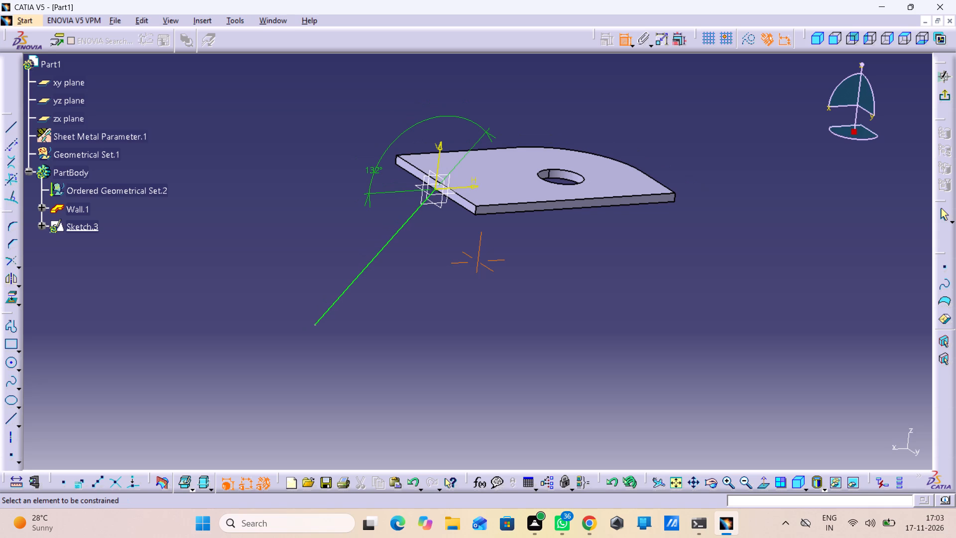
pyautogui.click(315, 323)
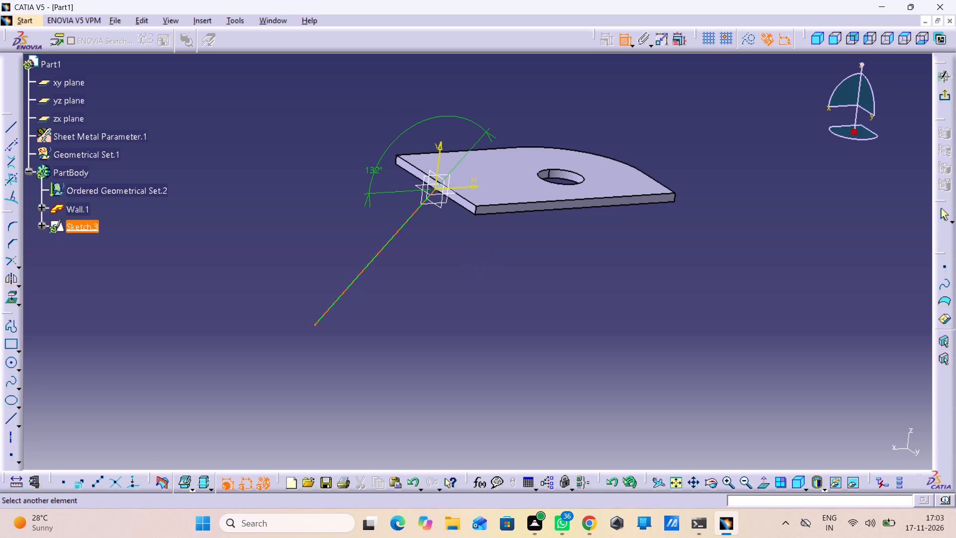
pyautogui.click(438, 146)
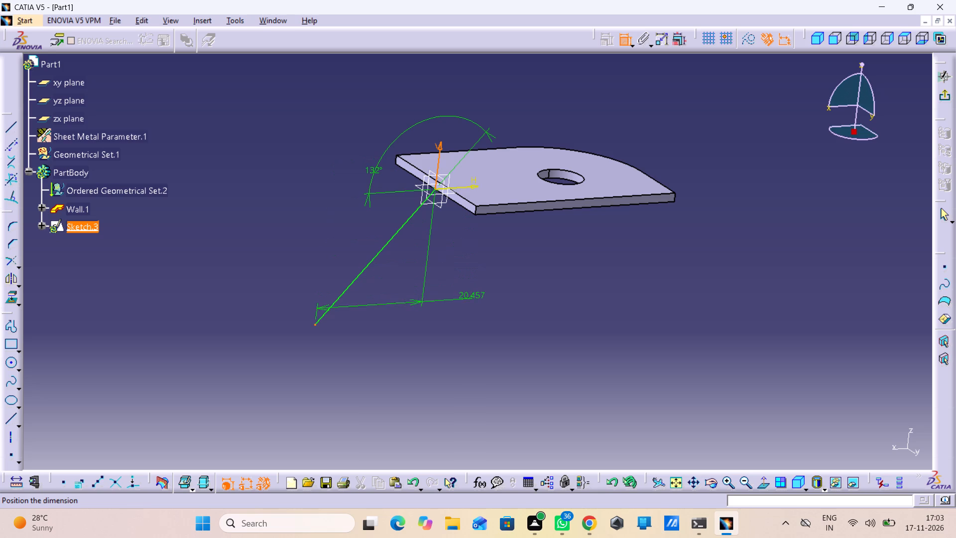
pyautogui.click(476, 317)
# Set the distance between the sloping line's free endpoint and the V axis to 61.2006 mm.
pyautogui.doubleClick(481, 313)
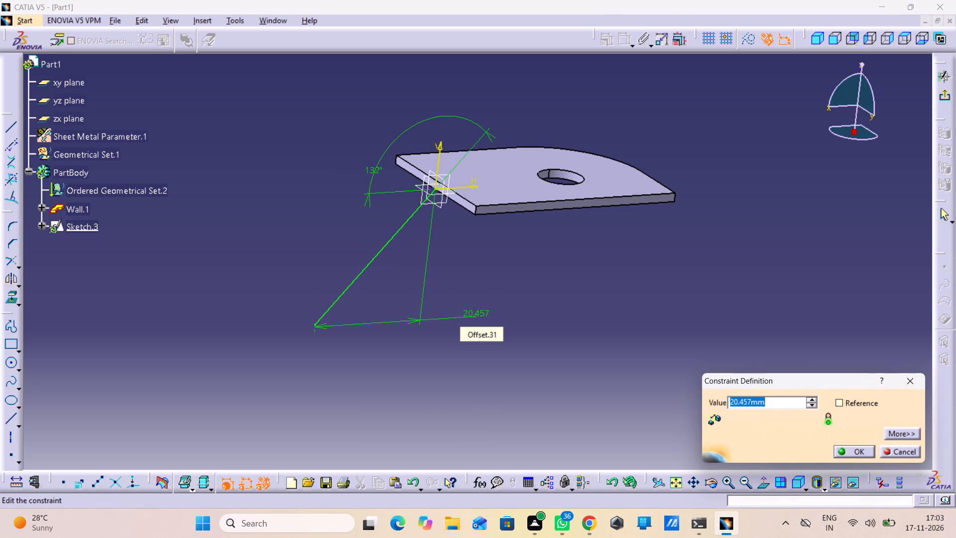
pyautogui.press('6')
pyautogui.write('1.2006')
pyautogui.press('Return')
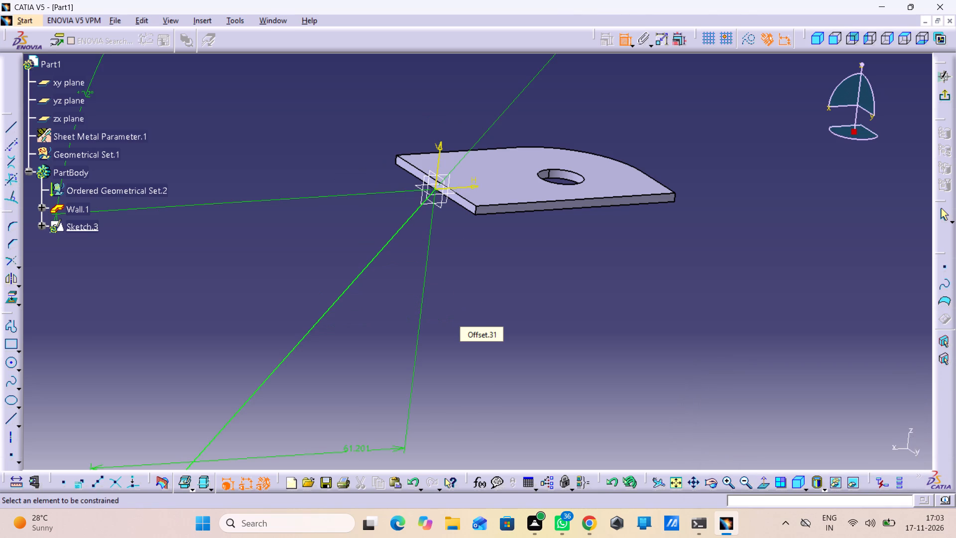
# Reposition the distance dimension to the V axis so that it sits just below the sloping line's free endpoint.
pyautogui.moveTo(481, 313); pyautogui.dragTo(454, 432, button='middle')
pyautogui.rightClick(481, 313)
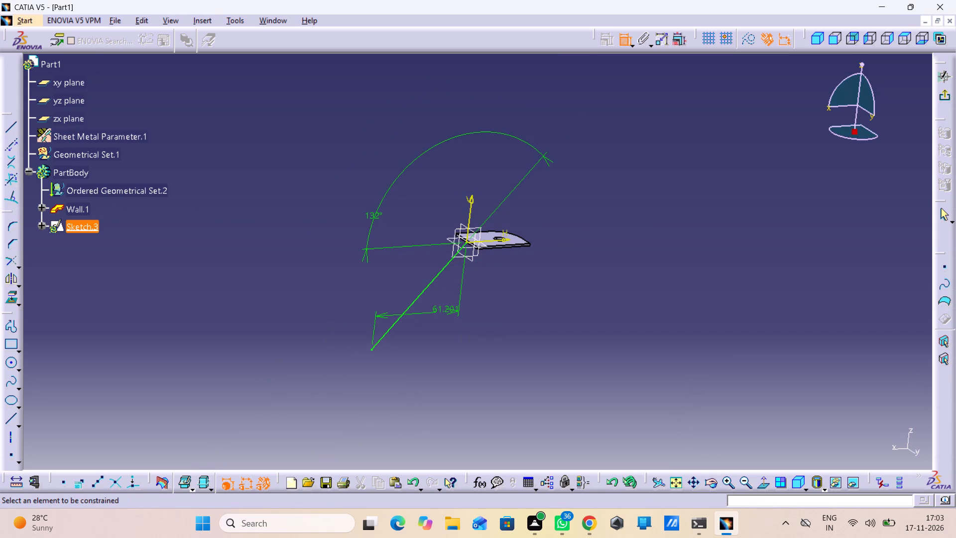
pyautogui.moveTo(455, 309); pyautogui.dragTo(454, 318)
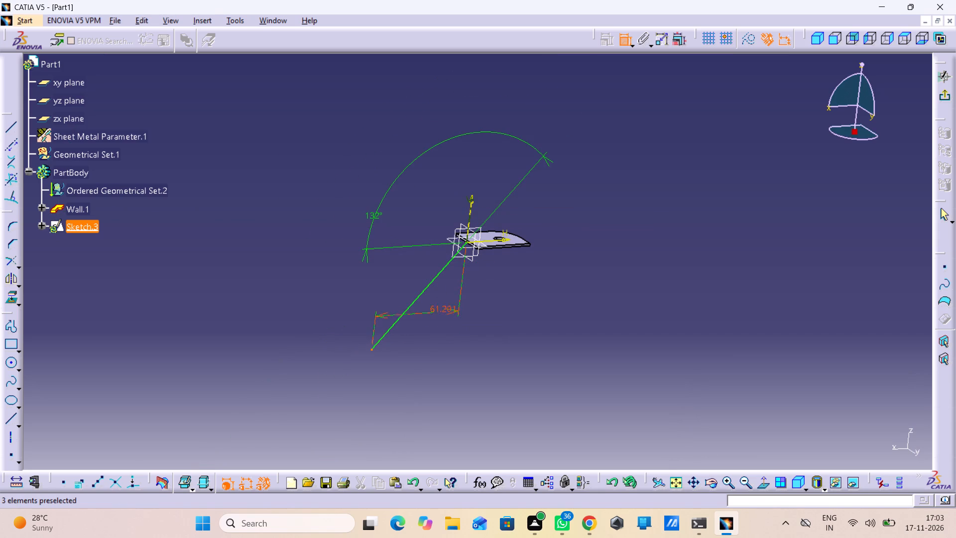
pyautogui.moveTo(454, 318); pyautogui.dragTo(459, 355)
pyautogui.click(501, 327)
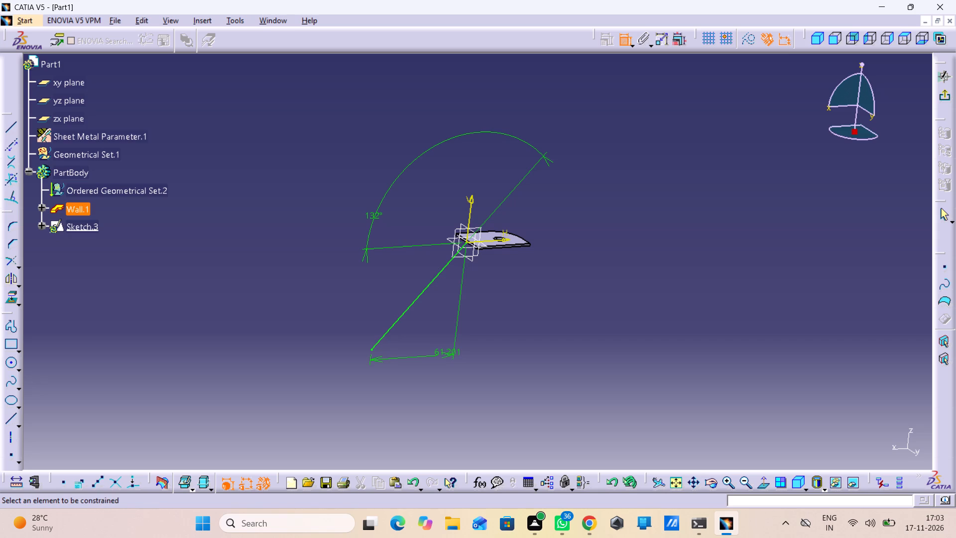
pyautogui.click(543, 158)
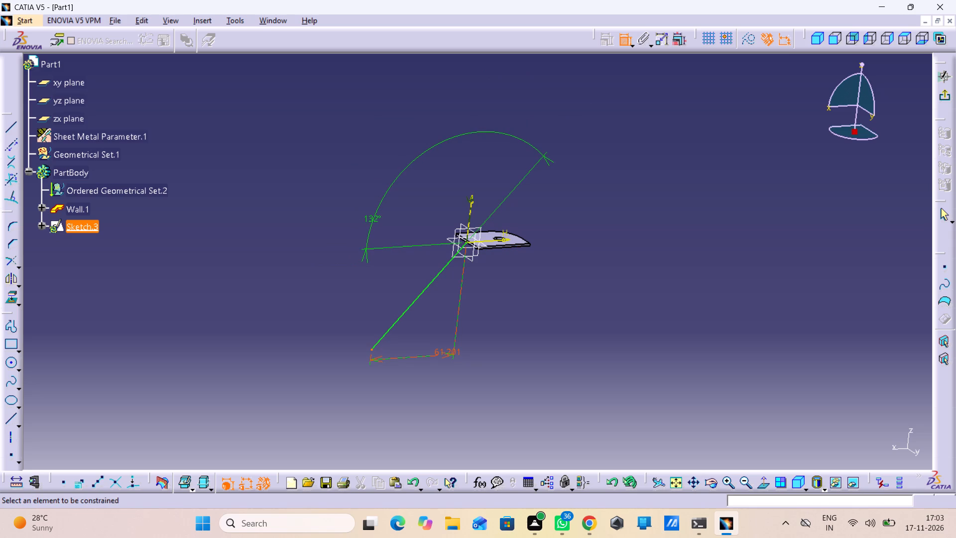
pyautogui.moveTo(442, 355); pyautogui.dragTo(418, 362)
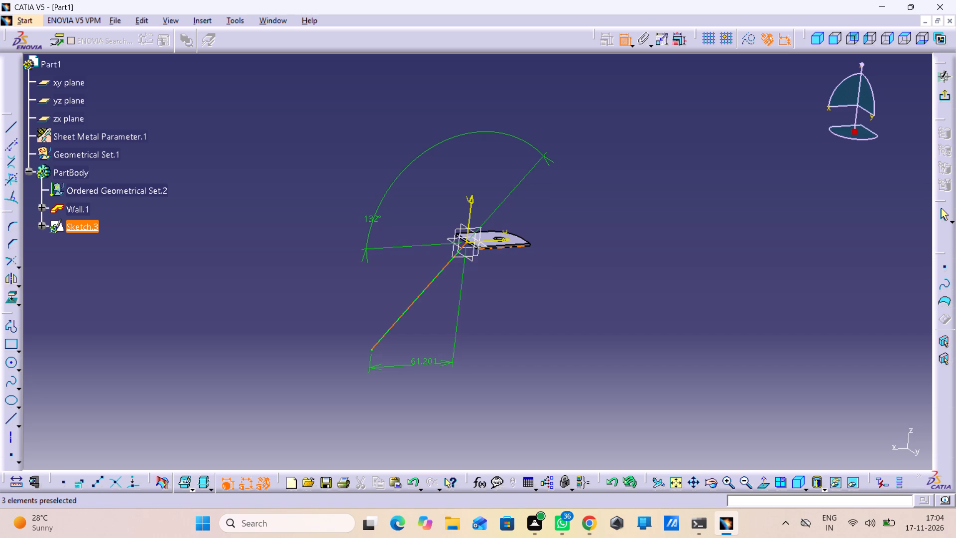
# Delete the 132° angle dimension between the sloping line and the wall's lower side edge.
pyautogui.rightClick(545, 153)
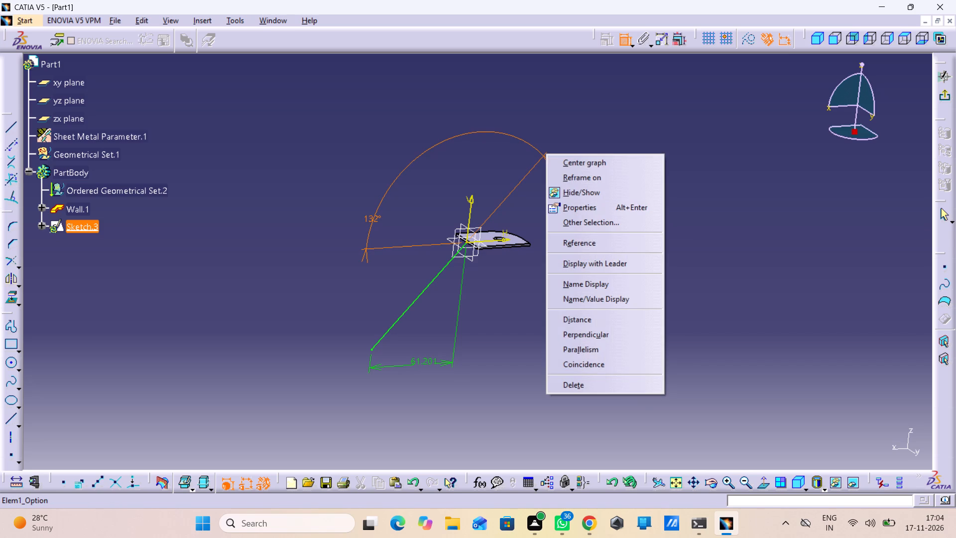
pyautogui.click(588, 380)
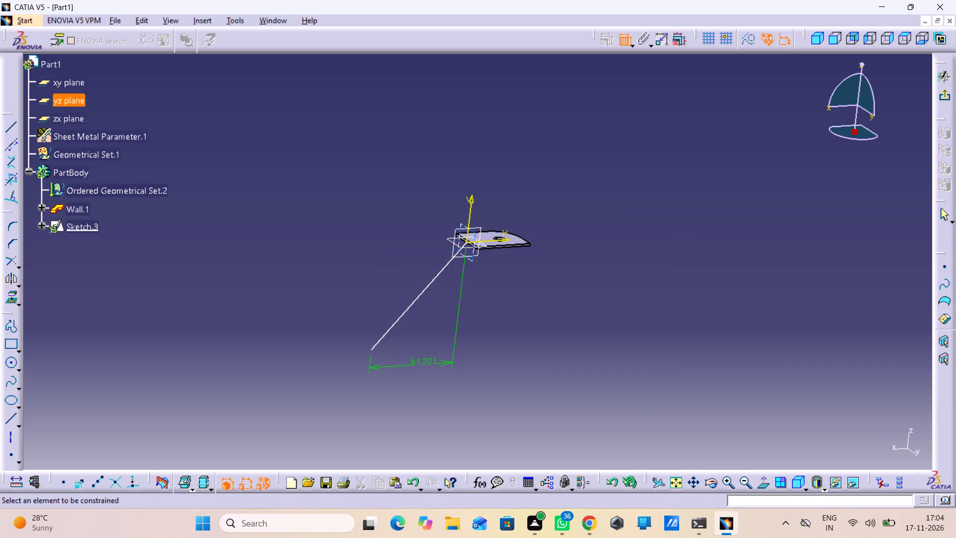
# Dimension the angle between the sketch's V axis and the sloping line, placing it beside the axis origin.
pyautogui.click(468, 213)
pyautogui.click(441, 269)
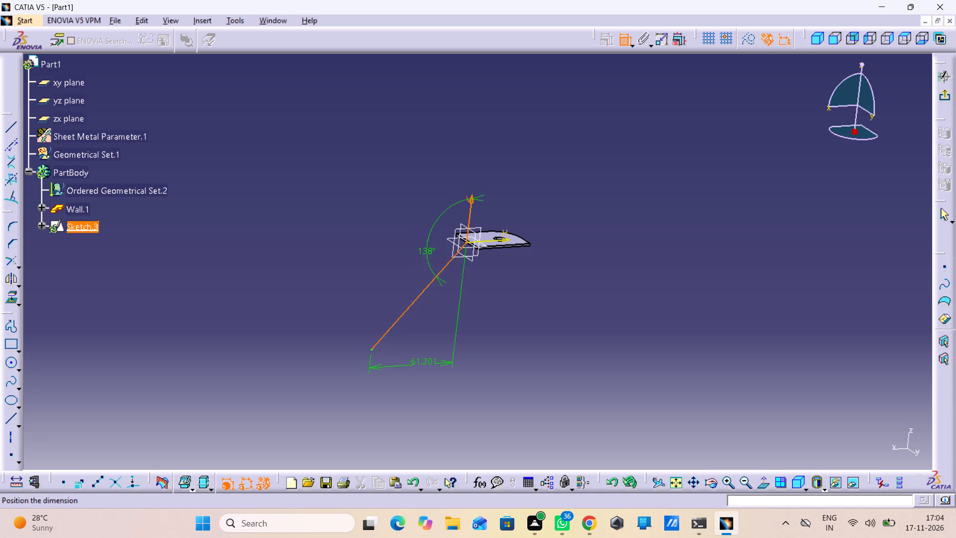
pyautogui.click(430, 245)
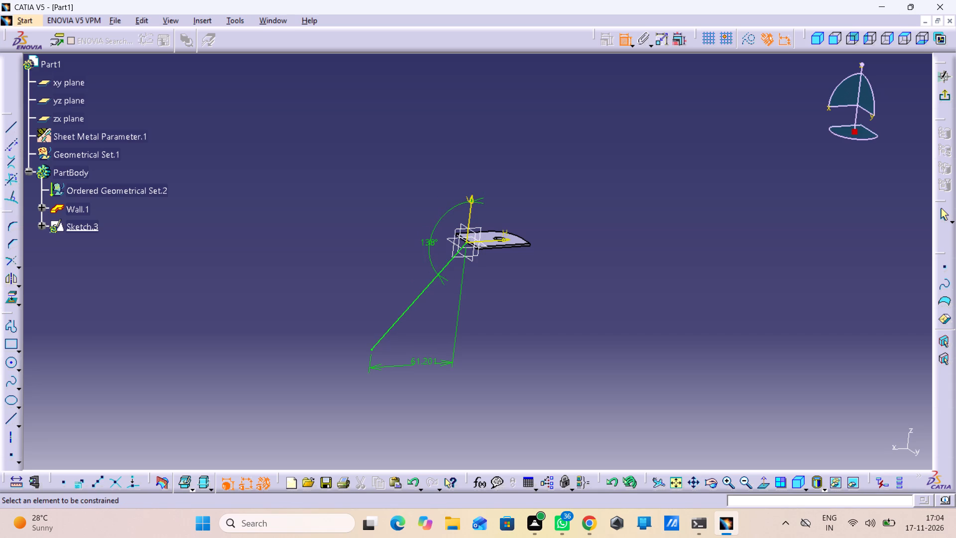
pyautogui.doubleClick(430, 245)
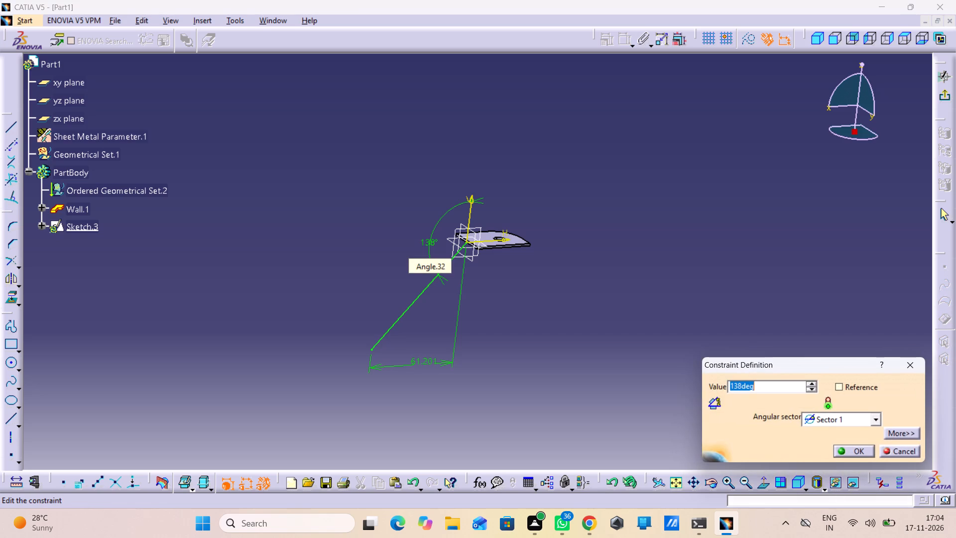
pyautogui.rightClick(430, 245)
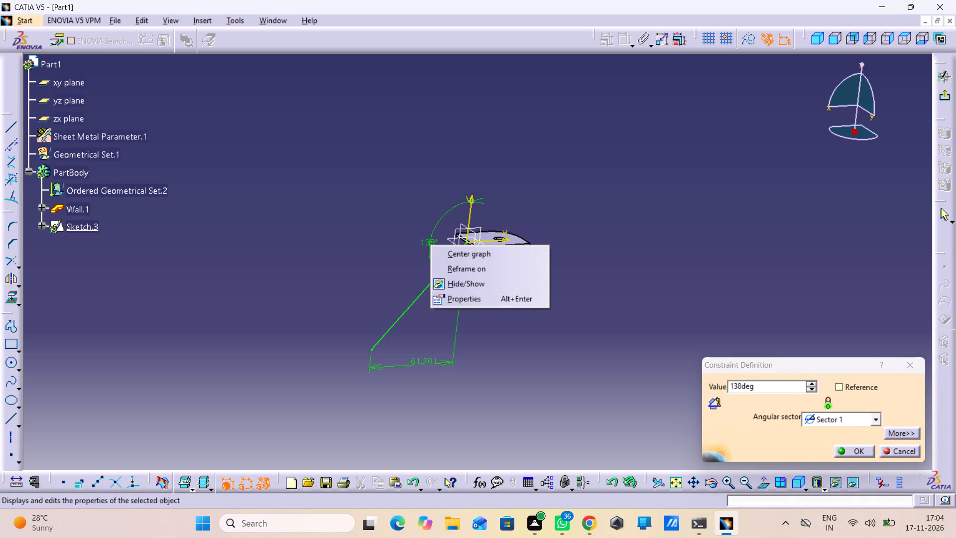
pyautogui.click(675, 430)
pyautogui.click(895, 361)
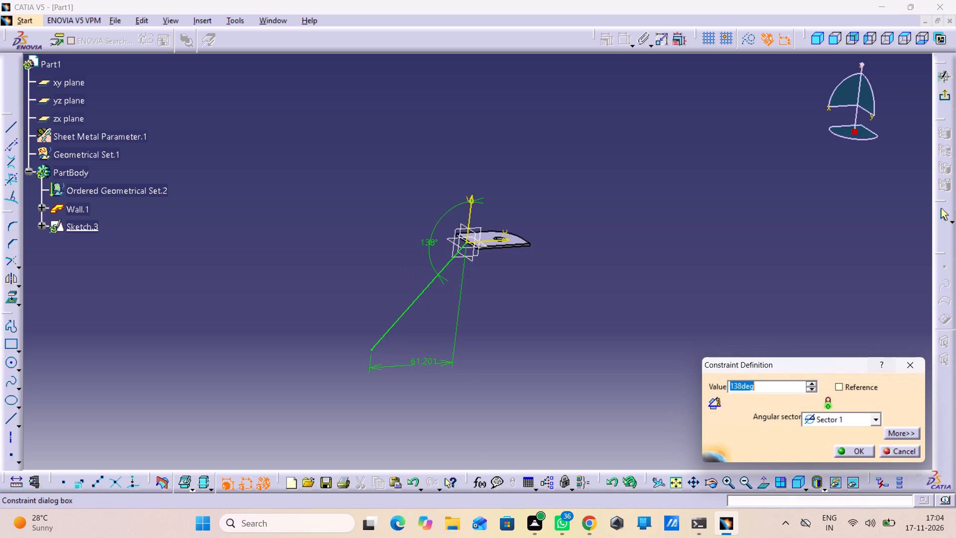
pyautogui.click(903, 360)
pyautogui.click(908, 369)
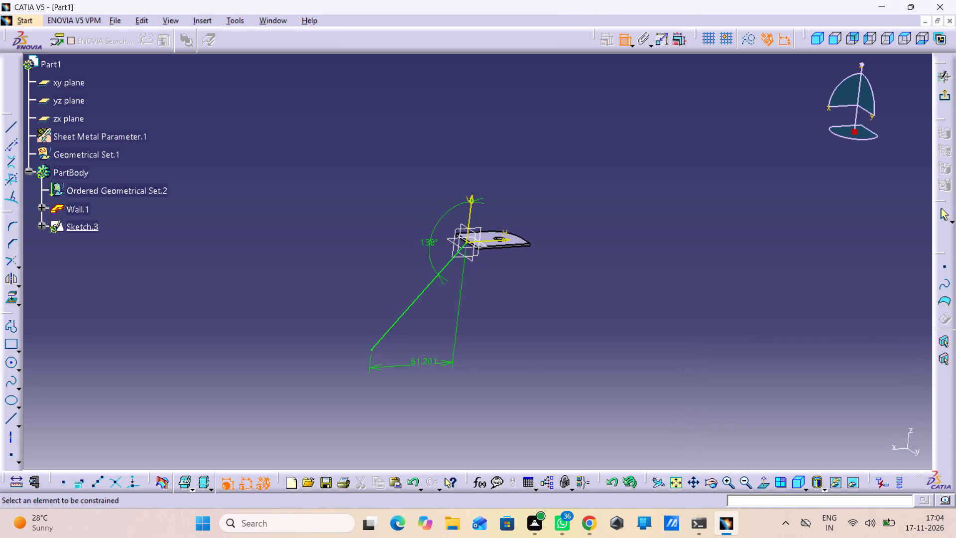
# Delete the angle dimension between the sketch's V axis and the sloping line.
pyautogui.rightClick(431, 235)
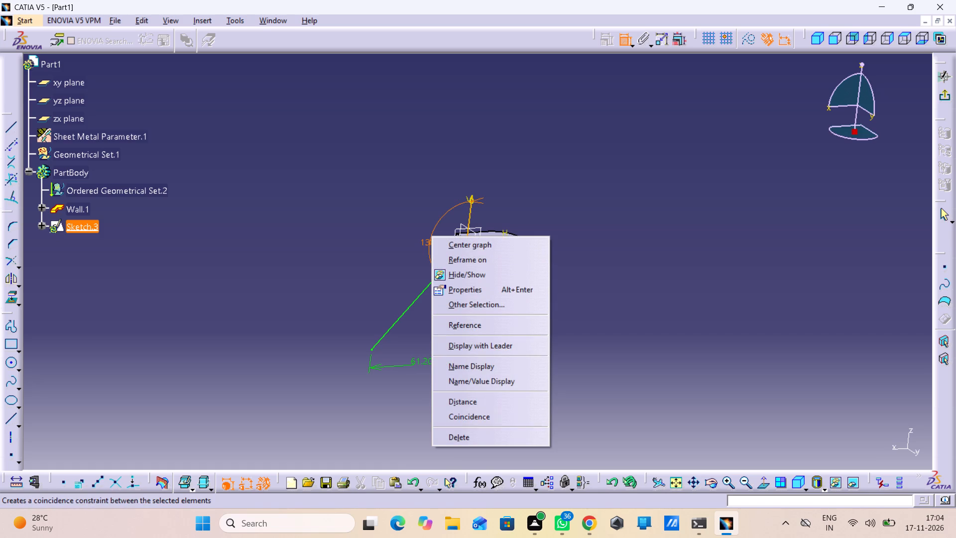
pyautogui.click(480, 435)
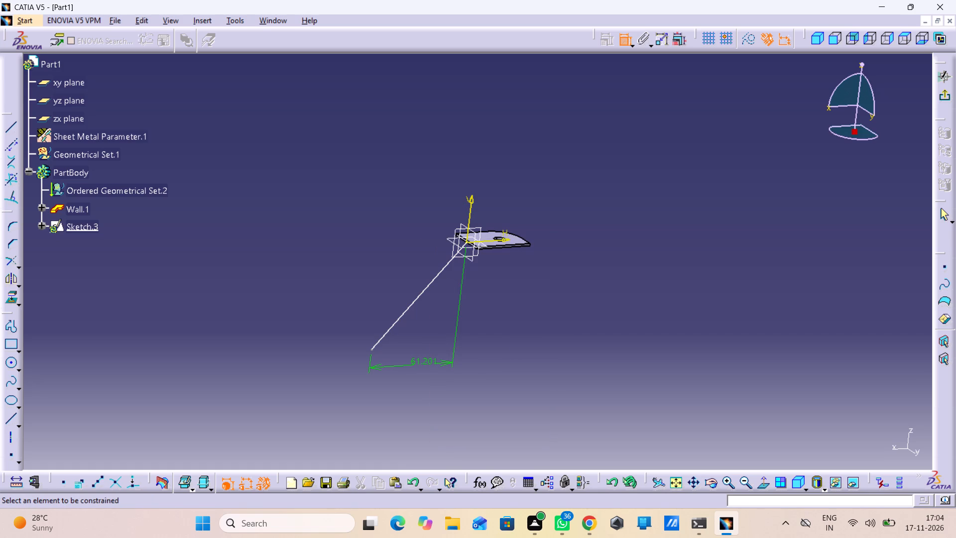
# Dimension the angle between the sketch's H axis and the sloping line, and set it to 32°.
pyautogui.click(498, 240)
pyautogui.click(435, 276)
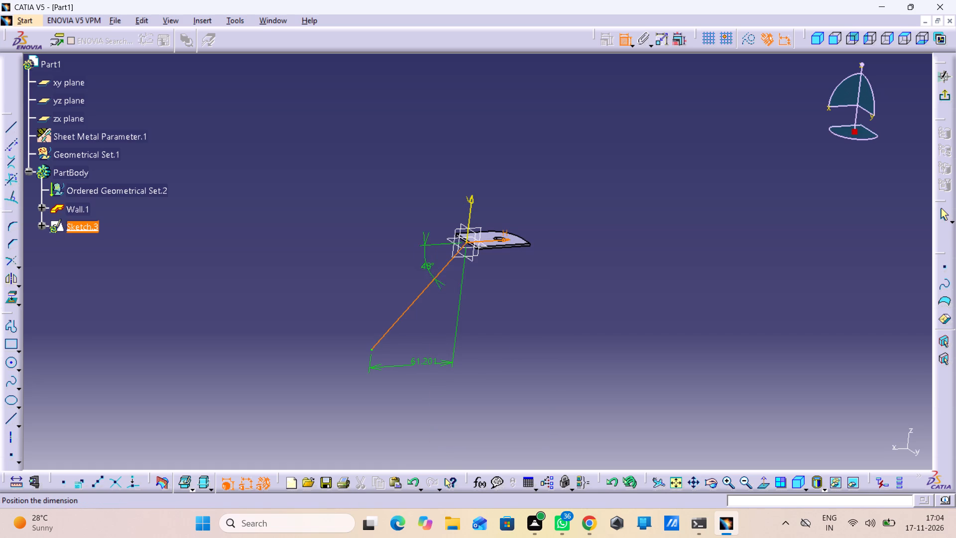
pyautogui.click(375, 291)
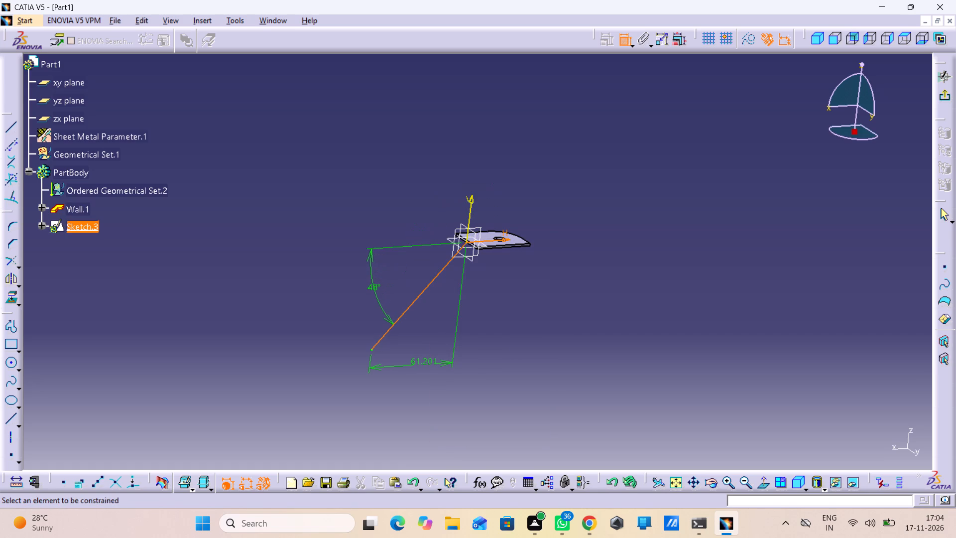
pyautogui.doubleClick(376, 288)
pyautogui.write('32')
pyautogui.press('Return')
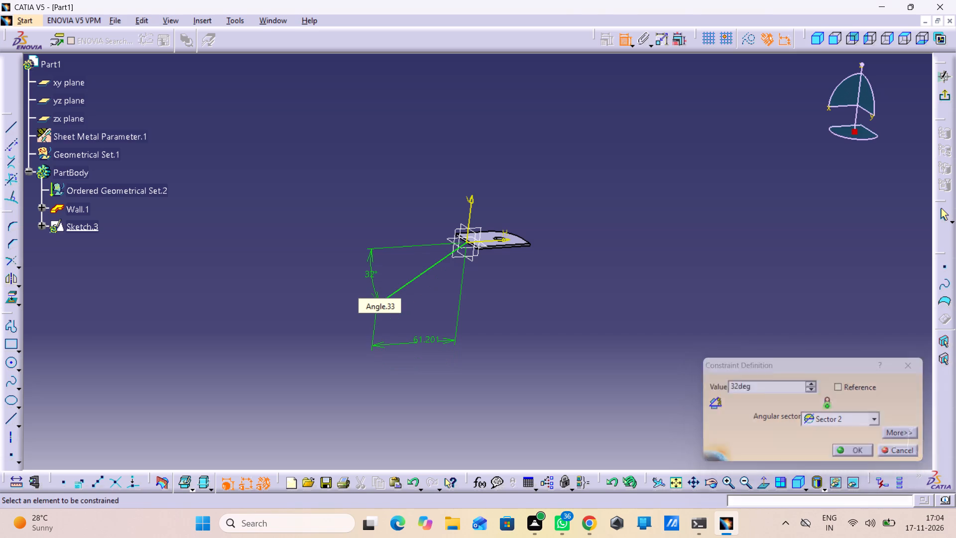
pyautogui.click(432, 365)
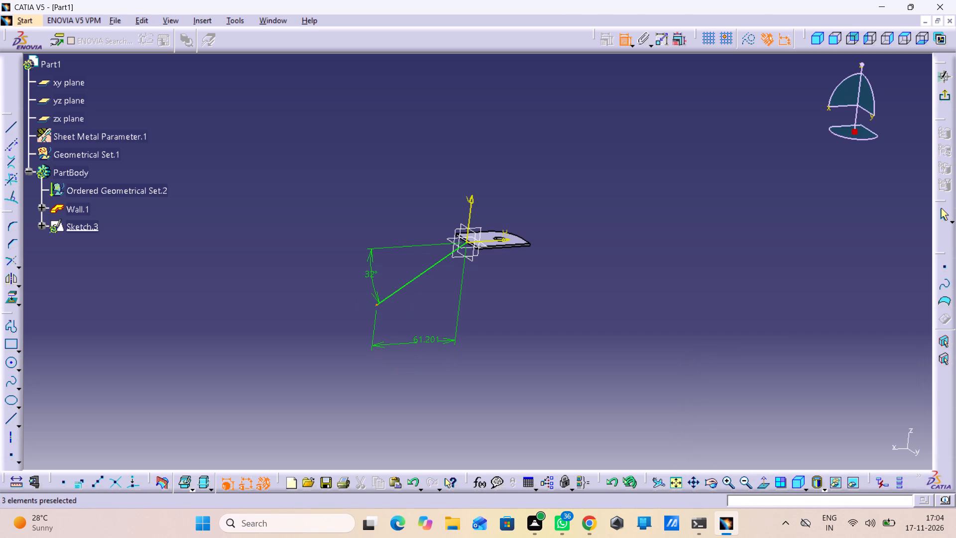
# Reposition the sloping line's angle dimension so its arc crosses the line and its value sits below it, and exit the sketch.
pyautogui.moveTo(516, 271); pyautogui.dragTo(425, 186, button='middle')
pyautogui.moveTo(516, 271); pyautogui.dragTo(425, 186, button='right')
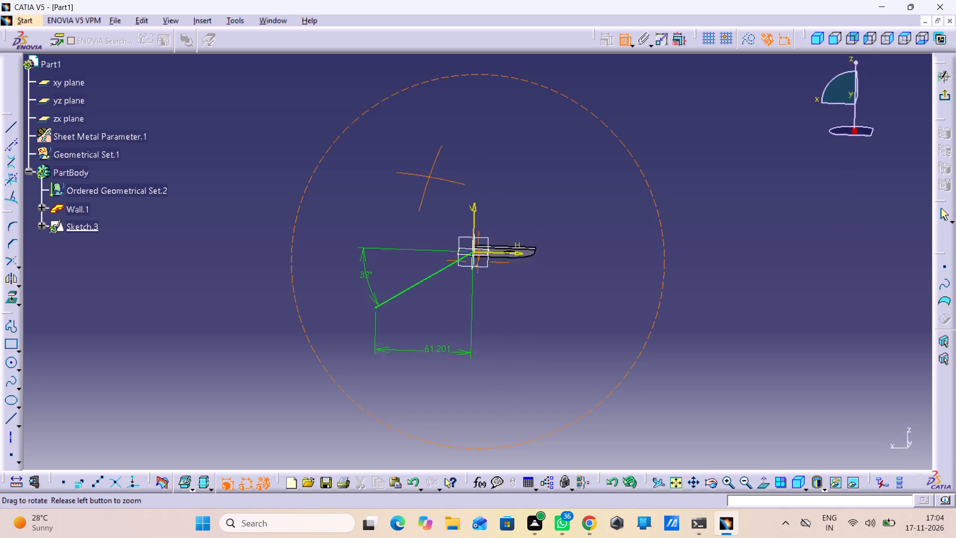
pyautogui.moveTo(425, 186); pyautogui.dragTo(485, 332, button='right')
pyautogui.moveTo(425, 186); pyautogui.dragTo(485, 332, button='middle')
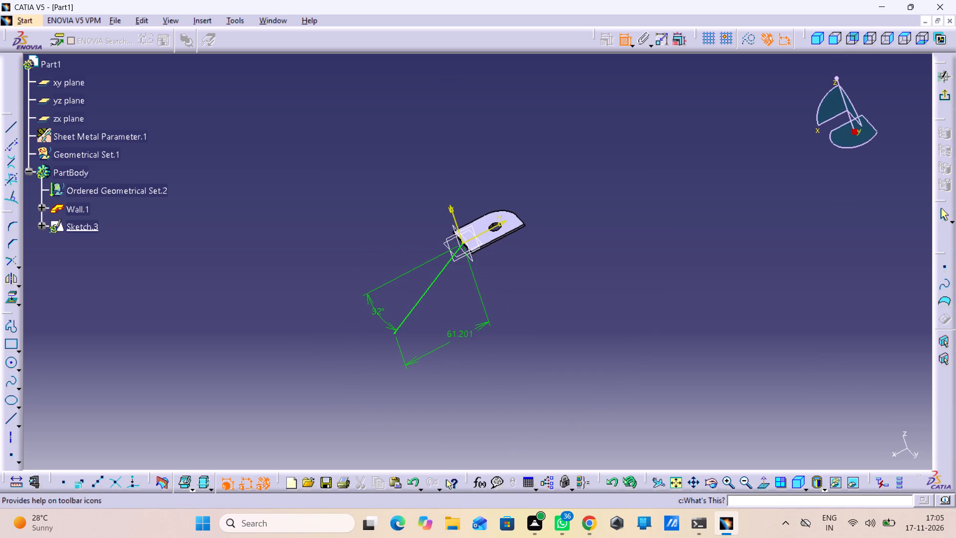
pyautogui.click(766, 486)
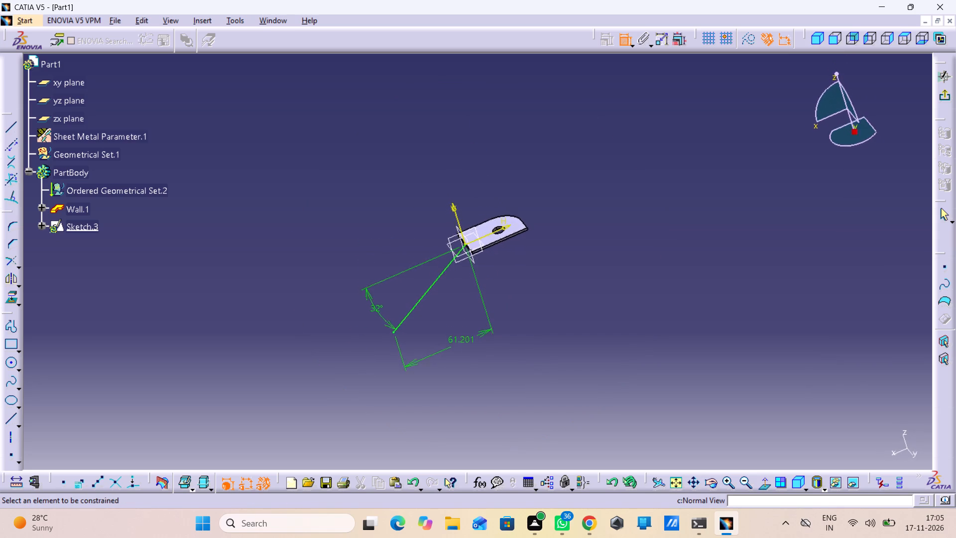
pyautogui.moveTo(454, 407); pyautogui.dragTo(412, 347, button='middle')
pyautogui.rightClick(454, 407)
pyautogui.rightClick(412, 334)
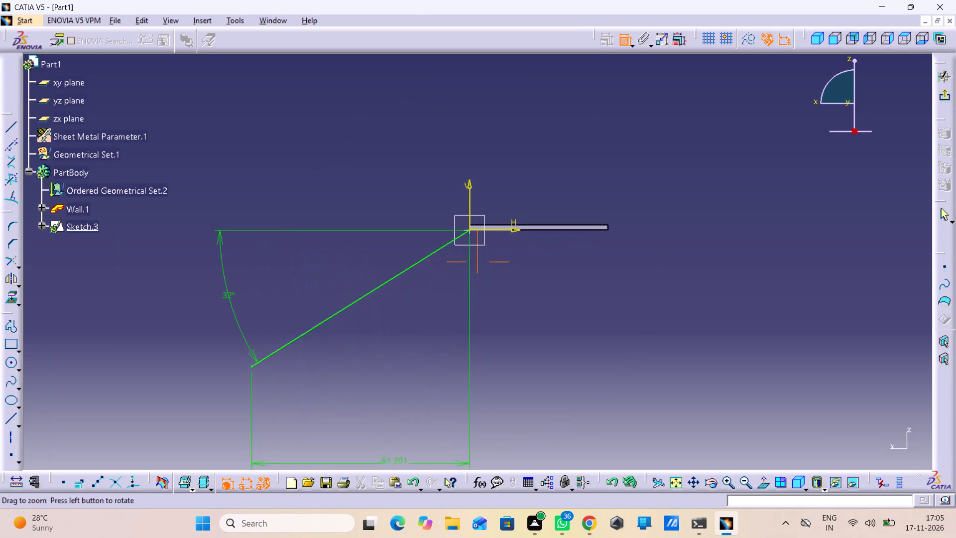
pyautogui.moveTo(412, 347); pyautogui.dragTo(426, 395, button='middle')
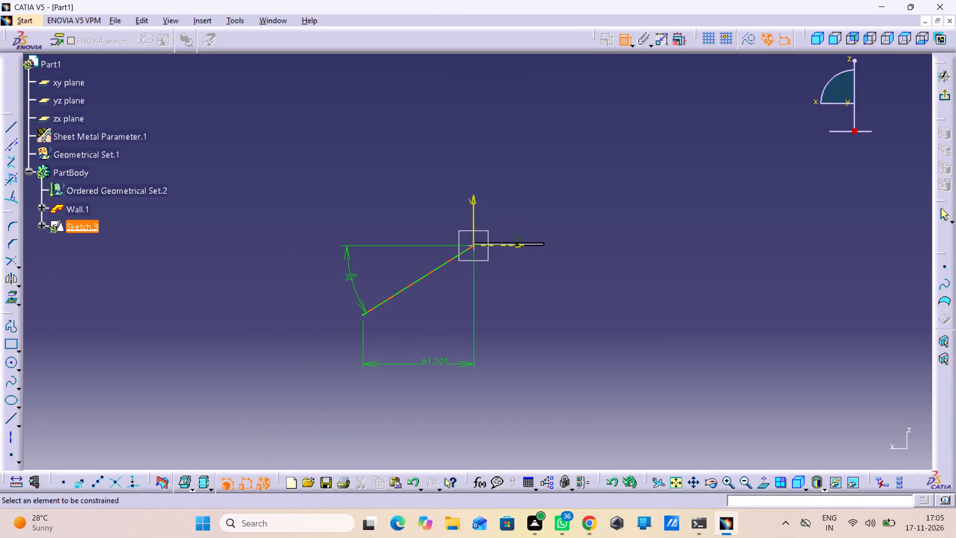
pyautogui.moveTo(348, 266); pyautogui.dragTo(370, 292)
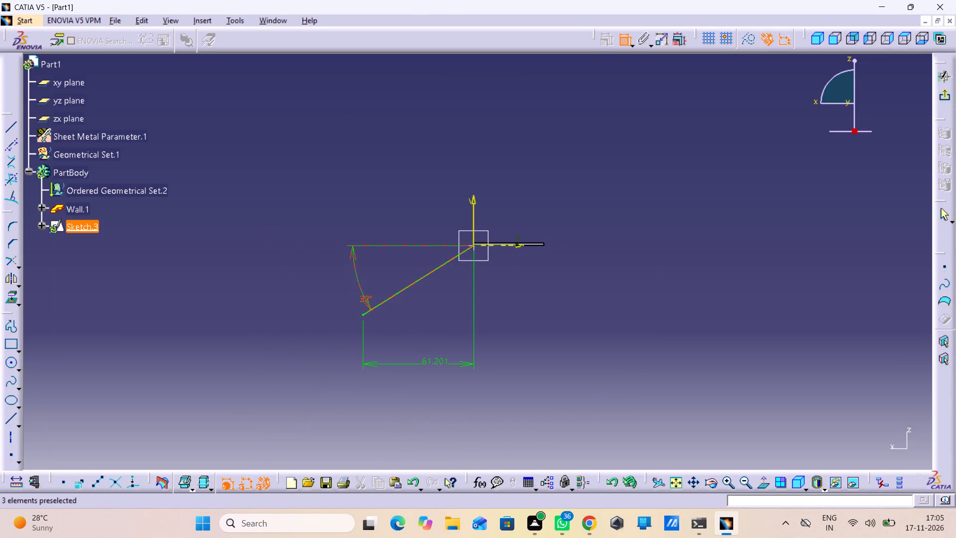
pyautogui.moveTo(370, 292); pyautogui.dragTo(417, 297)
pyautogui.click(540, 273)
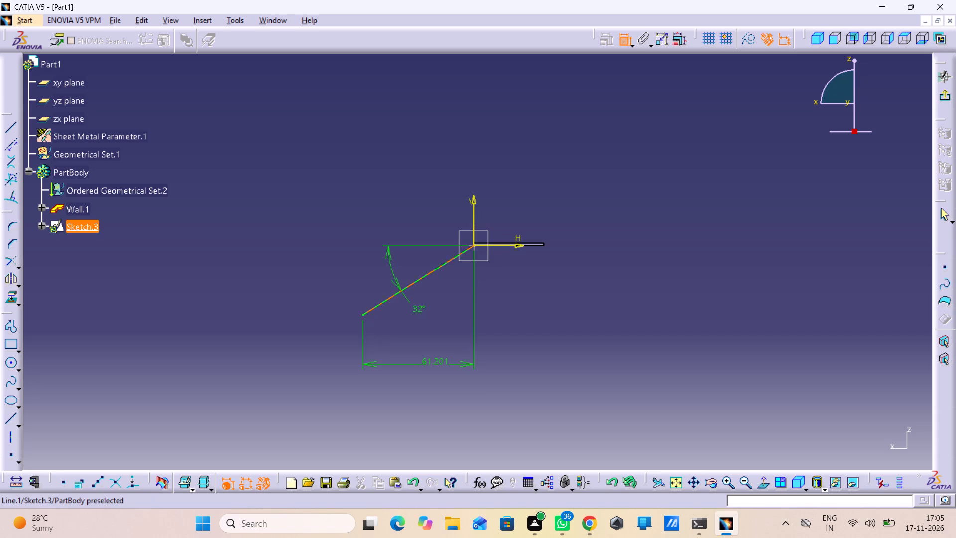
pyautogui.moveTo(388, 254); pyautogui.dragTo(341, 287)
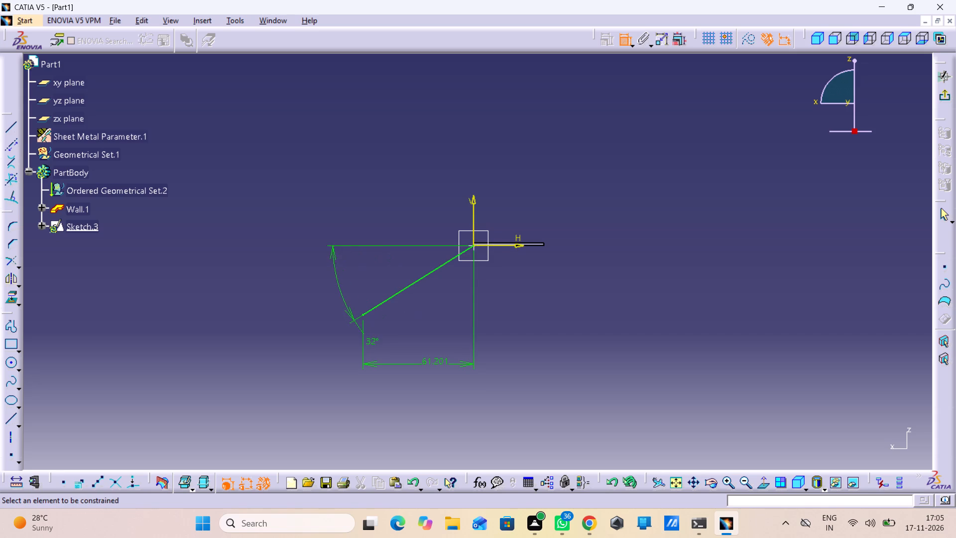
pyautogui.moveTo(341, 287); pyautogui.dragTo(384, 262)
pyautogui.click(565, 305)
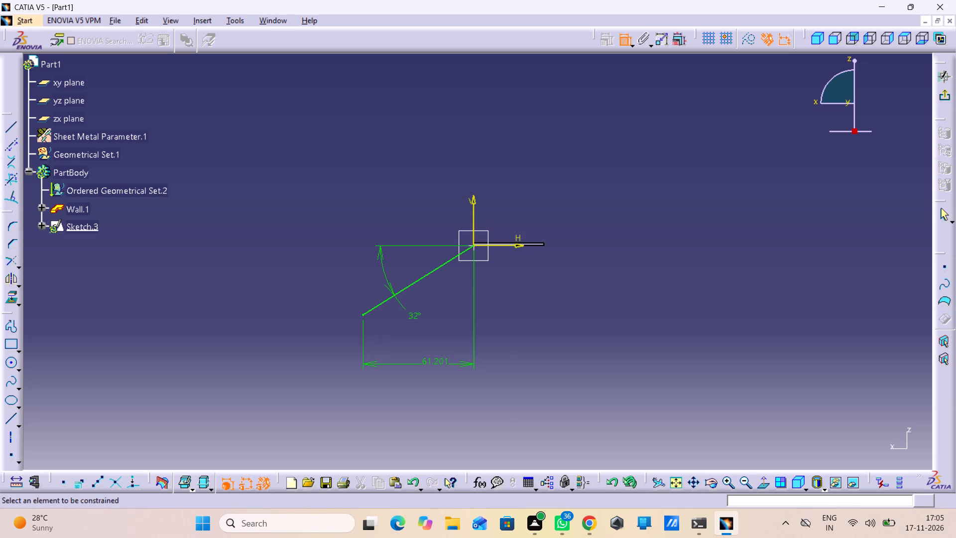
pyautogui.moveTo(384, 268); pyautogui.dragTo(389, 275)
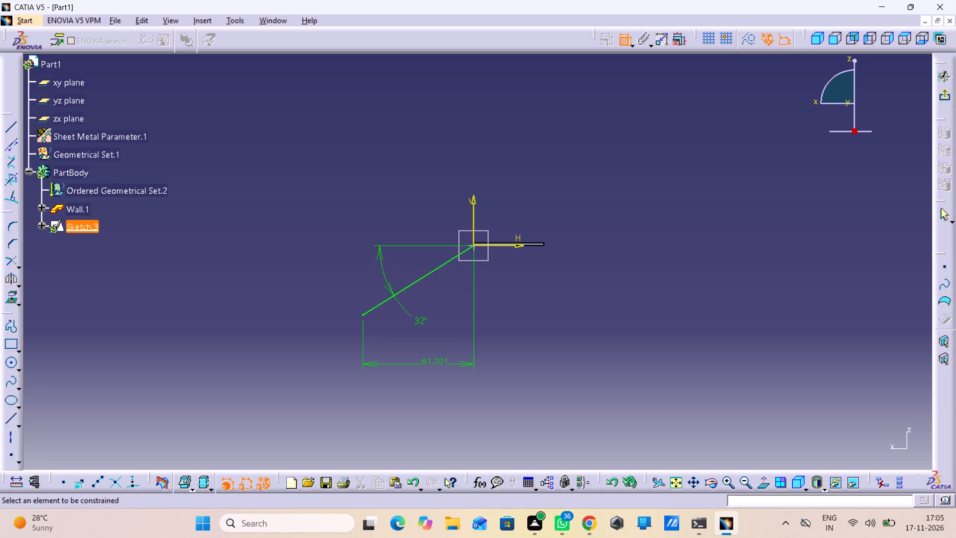
pyautogui.click(949, 98)
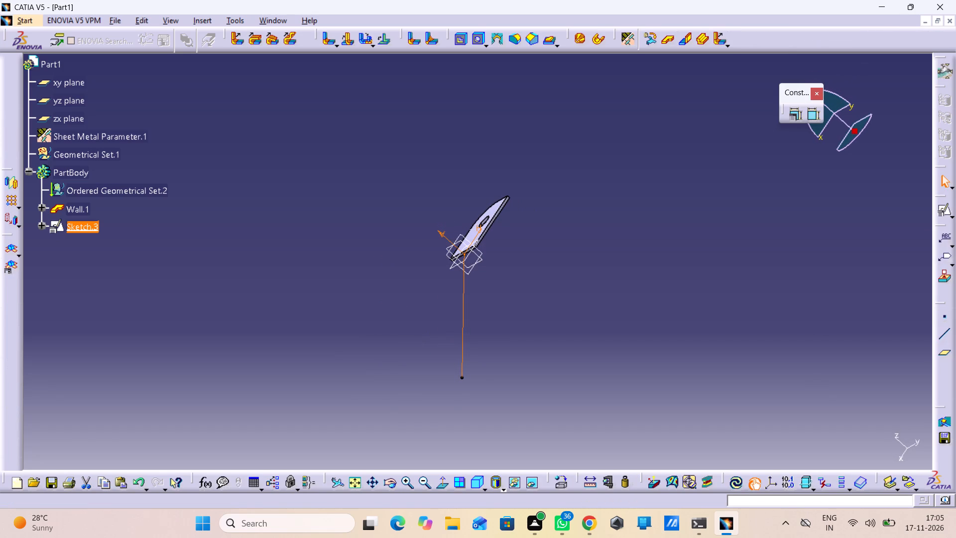
# Start an Extrusion of the sloping-line sketch with mirrored extent and a 20 mm Limit 1 dimension, and preview it.
pyautogui.click(706, 42)
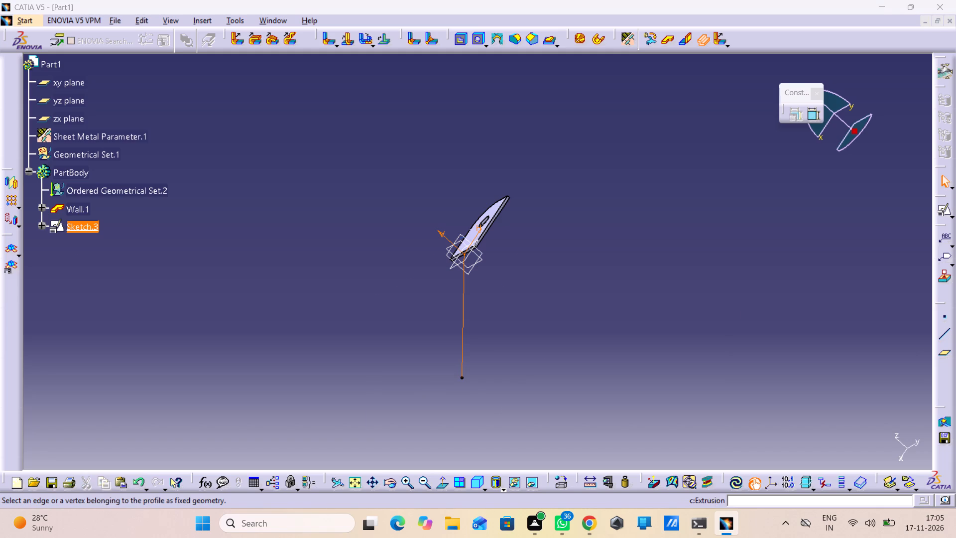
pyautogui.moveTo(410, 243); pyautogui.dragTo(529, 305, button='middle')
pyautogui.moveTo(410, 243); pyautogui.dragTo(529, 305, button='right')
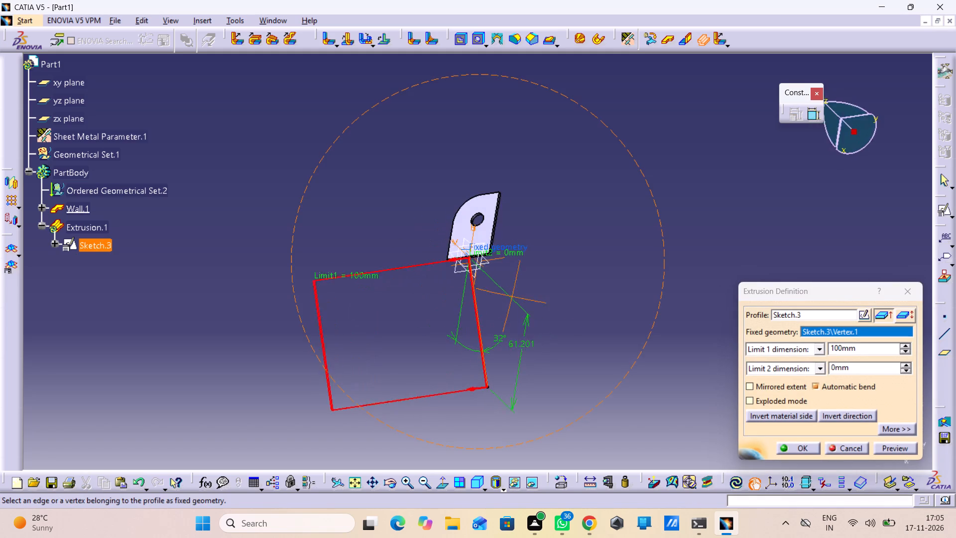
pyautogui.moveTo(529, 305); pyautogui.dragTo(557, 323, button='right')
pyautogui.moveTo(529, 305); pyautogui.dragTo(557, 323, button='middle')
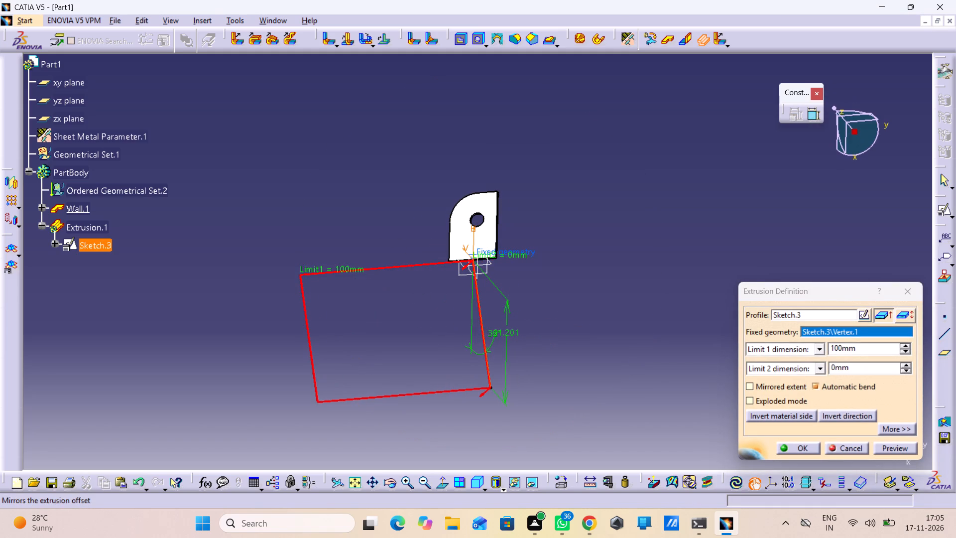
pyautogui.click(783, 385)
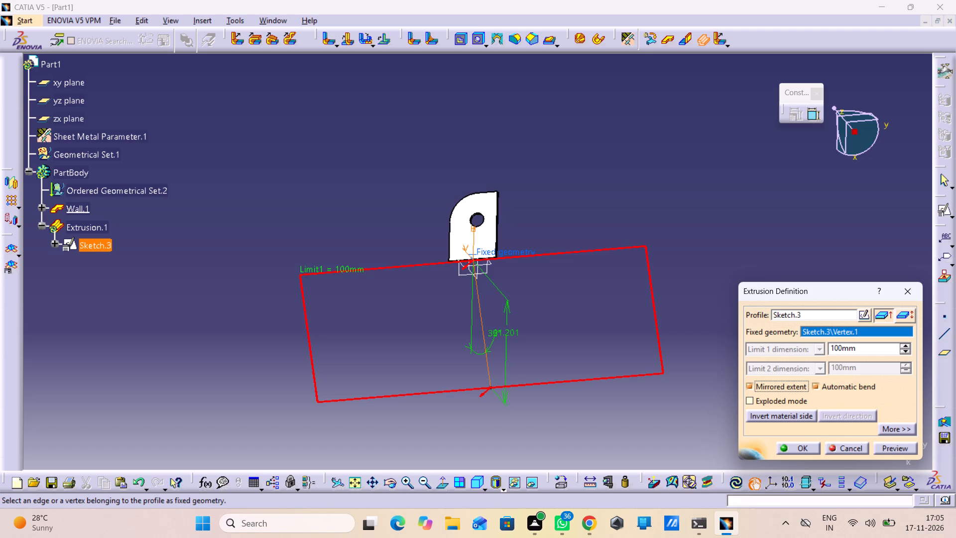
pyautogui.moveTo(870, 350); pyautogui.dragTo(825, 374)
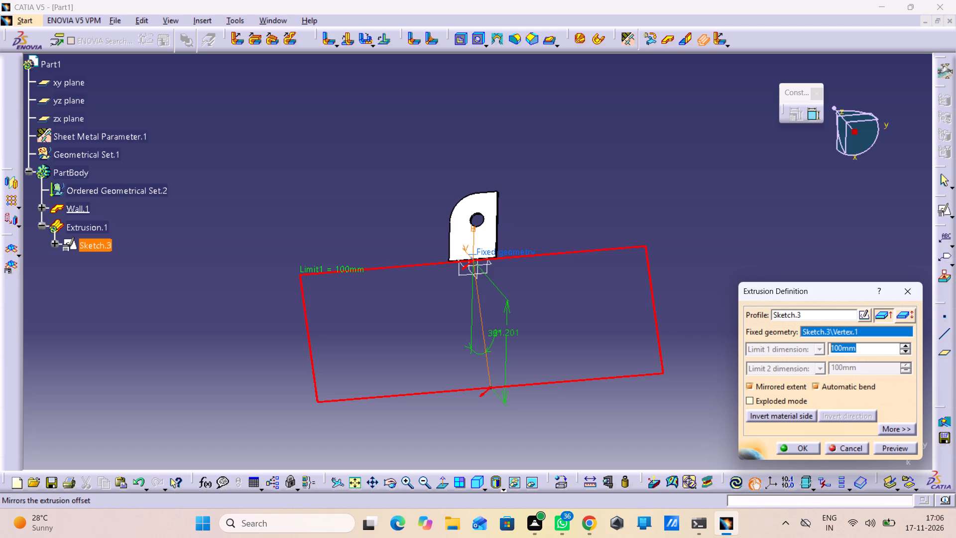
pyautogui.write('20')
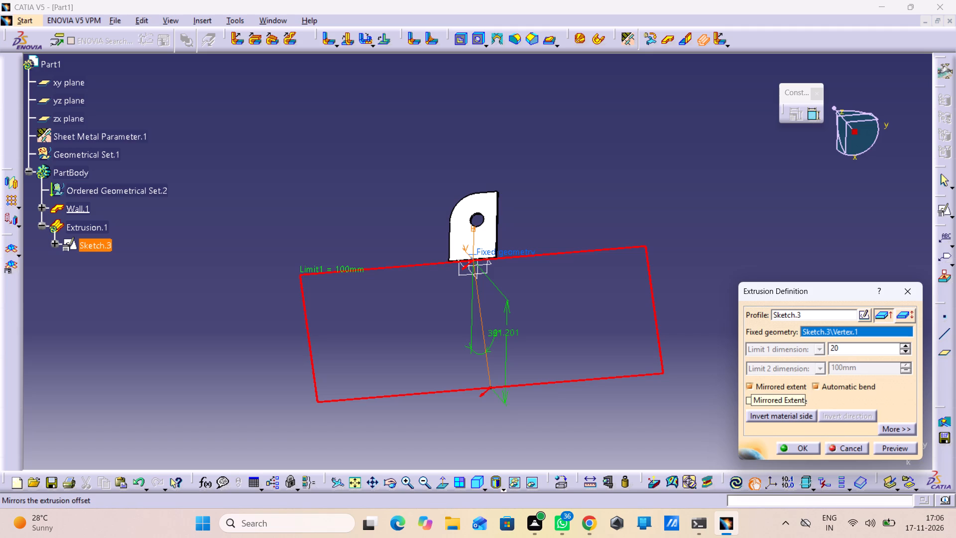
pyautogui.click(880, 445)
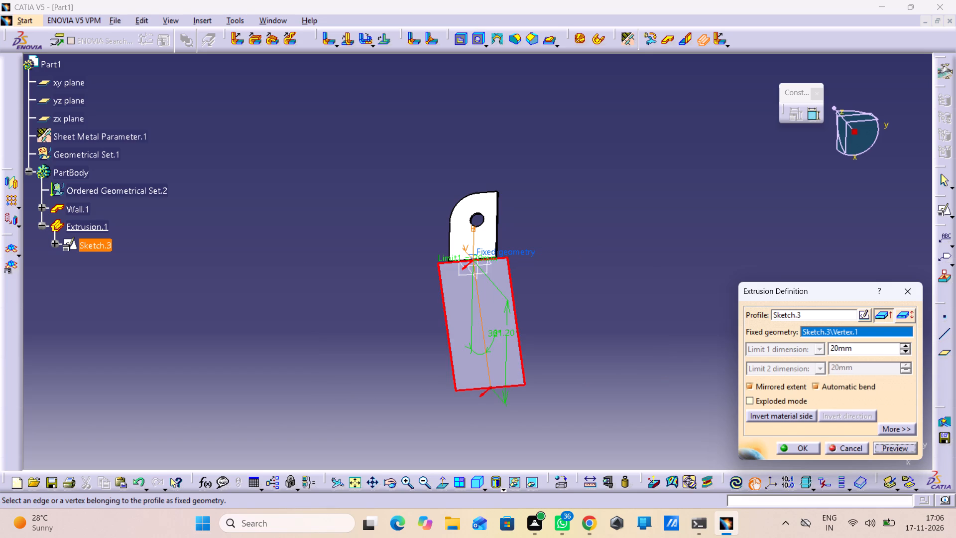
# Set the extrusion's Limit 1 dimension to 27.1954/2 mm to match the wall's width, preview it and accept the extrusion.
pyautogui.moveTo(589, 324); pyautogui.dragTo(485, 369, button='middle')
pyautogui.moveTo(589, 324); pyautogui.dragTo(485, 369, button='right')
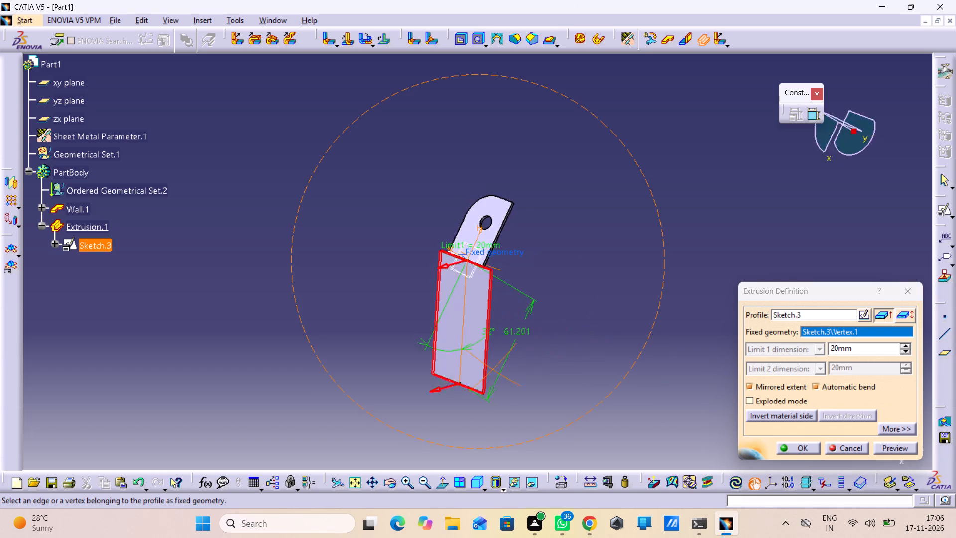
pyautogui.moveTo(485, 369); pyautogui.dragTo(418, 393, button='right')
pyautogui.moveTo(485, 369); pyautogui.dragTo(418, 393, button='middle')
pyautogui.moveTo(393, 320); pyautogui.dragTo(376, 278, button='middle')
pyautogui.moveTo(393, 320); pyautogui.dragTo(390, 314, button='right')
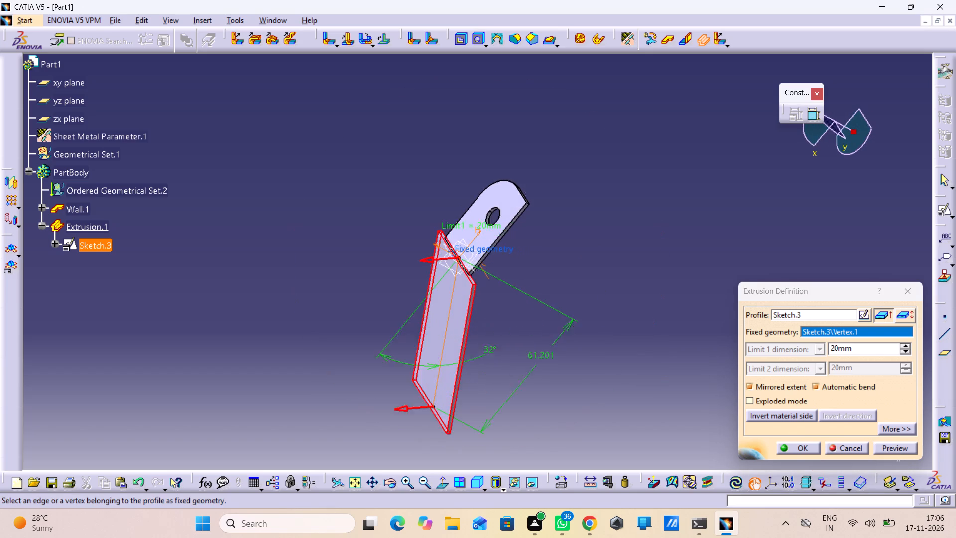
pyautogui.moveTo(376, 278); pyautogui.dragTo(358, 203, button='middle')
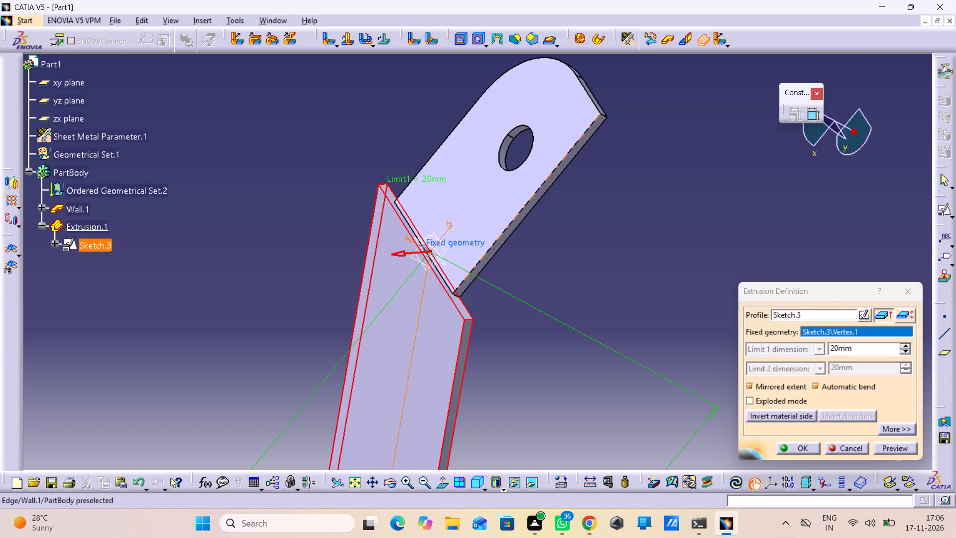
pyautogui.moveTo(872, 354); pyautogui.dragTo(708, 360)
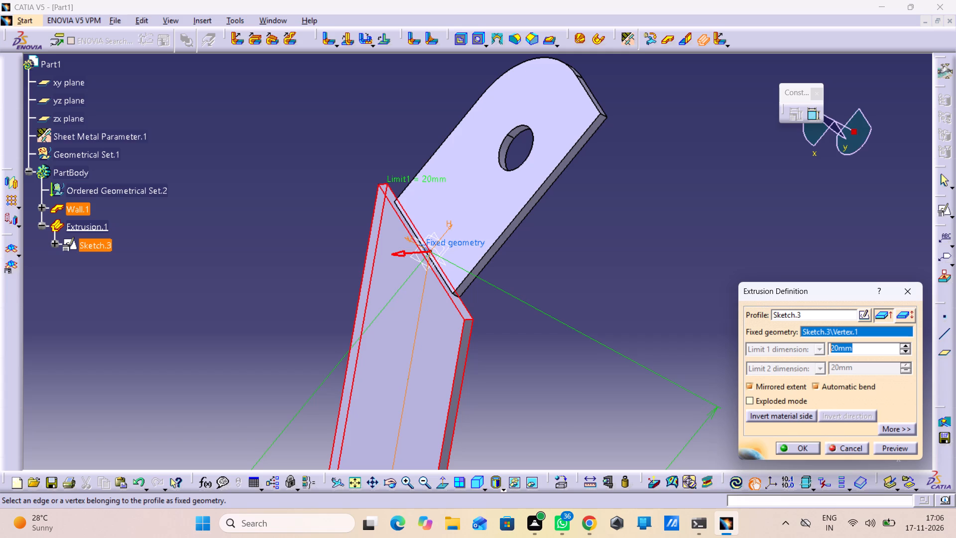
pyautogui.press('2')
pyautogui.write('7.1')
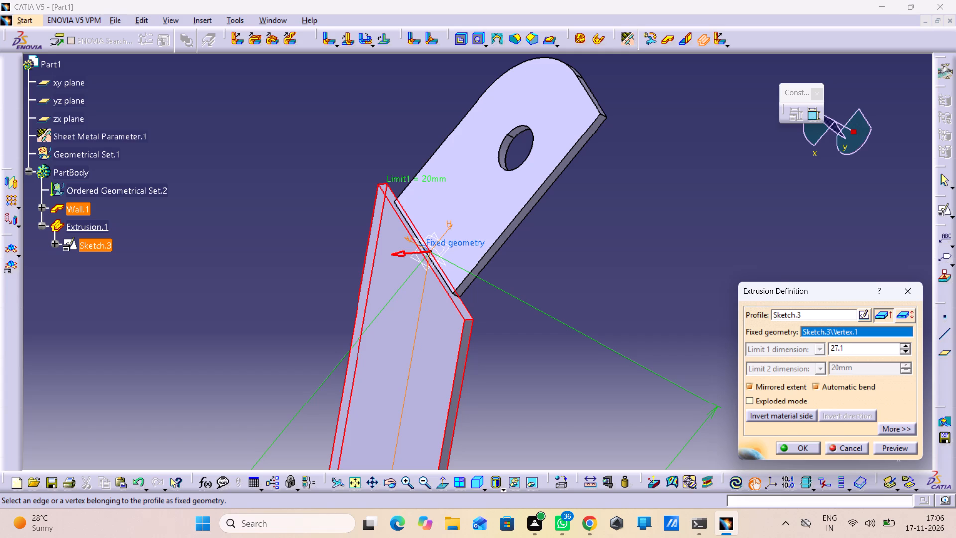
pyautogui.write('95')
pyautogui.press('4')
pyautogui.write('/2')
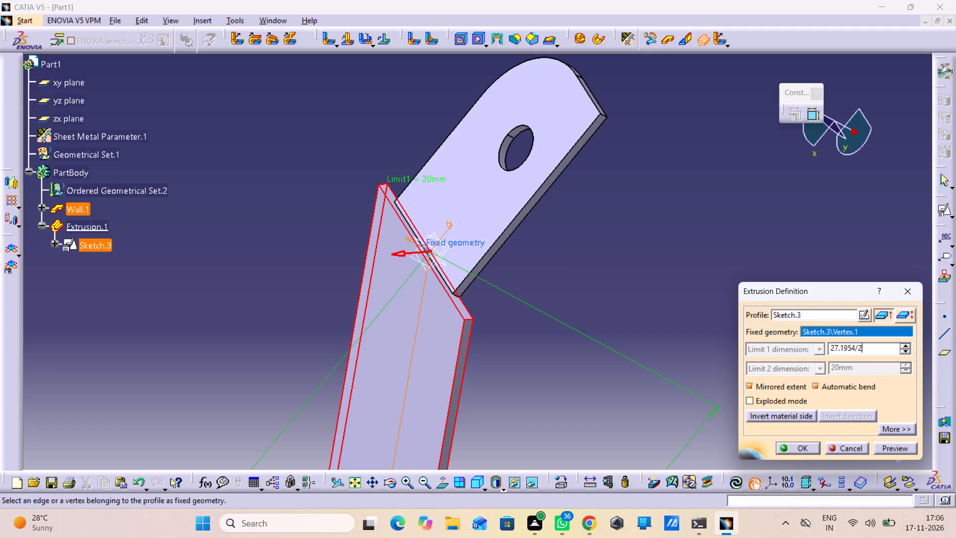
pyautogui.click(908, 445)
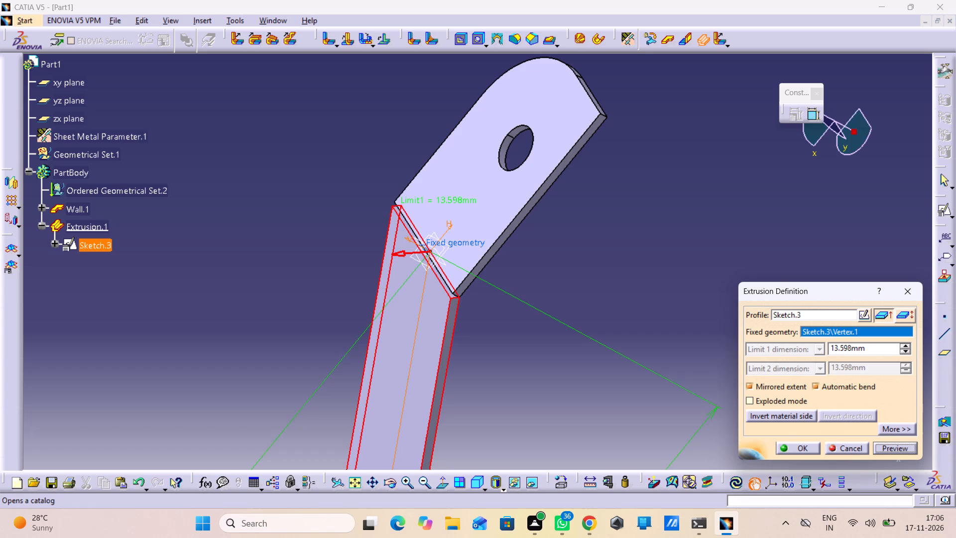
pyautogui.click(794, 441)
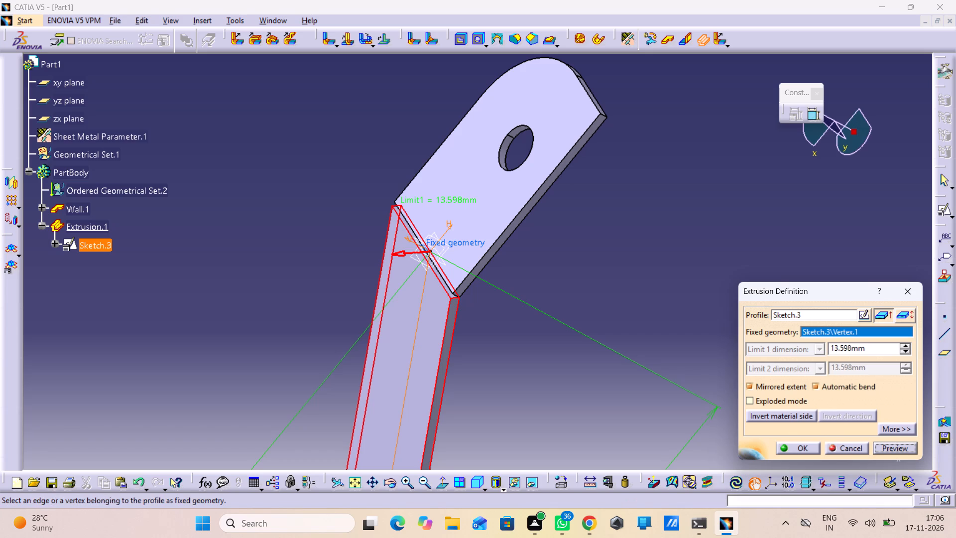
# Accept the mirrored Extrusion of the sloping-line sketch with its 13.598 mm limit and dismiss the notice.
pyautogui.click(785, 445)
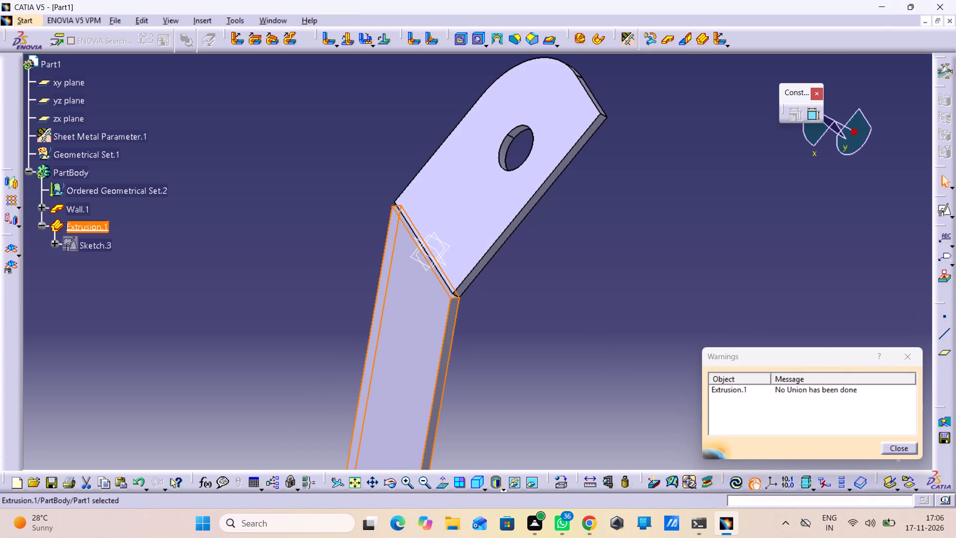
pyautogui.click(896, 443)
pyautogui.click(542, 379)
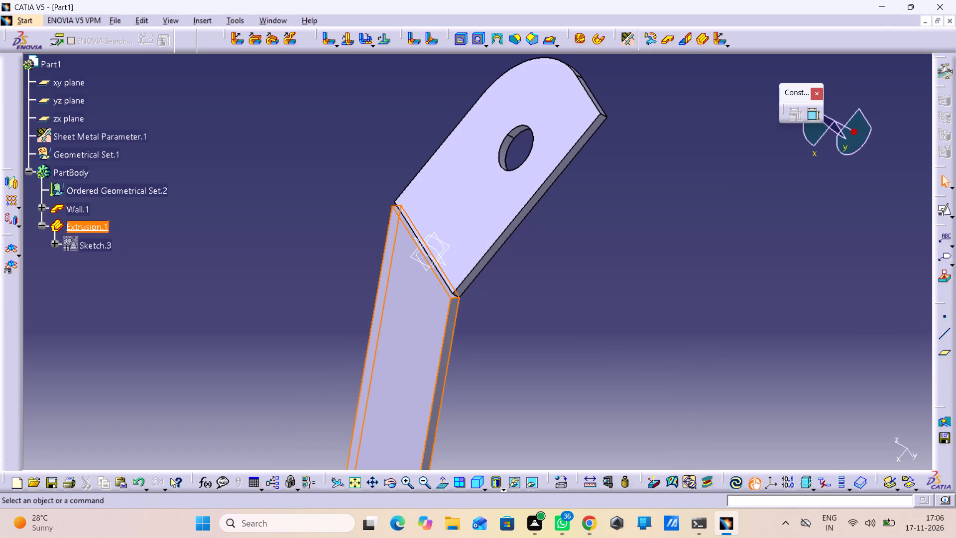
# Examine the junction between the holed wall and the sloping extrusion from several angles.
pyautogui.moveTo(514, 370); pyautogui.dragTo(589, 309, button='middle')
pyautogui.moveTo(514, 370); pyautogui.dragTo(589, 309, button='right')
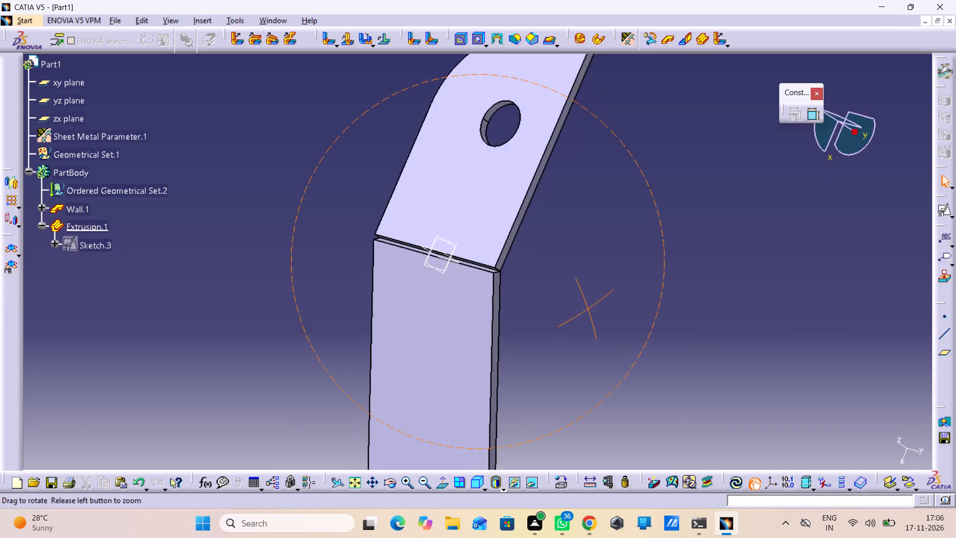
pyautogui.moveTo(589, 309); pyautogui.dragTo(498, 384, button='middle')
pyautogui.moveTo(589, 309); pyautogui.dragTo(498, 384, button='right')
pyautogui.moveTo(645, 289); pyautogui.dragTo(668, 387, button='middle')
pyautogui.moveTo(645, 289); pyautogui.dragTo(668, 387, button='right')
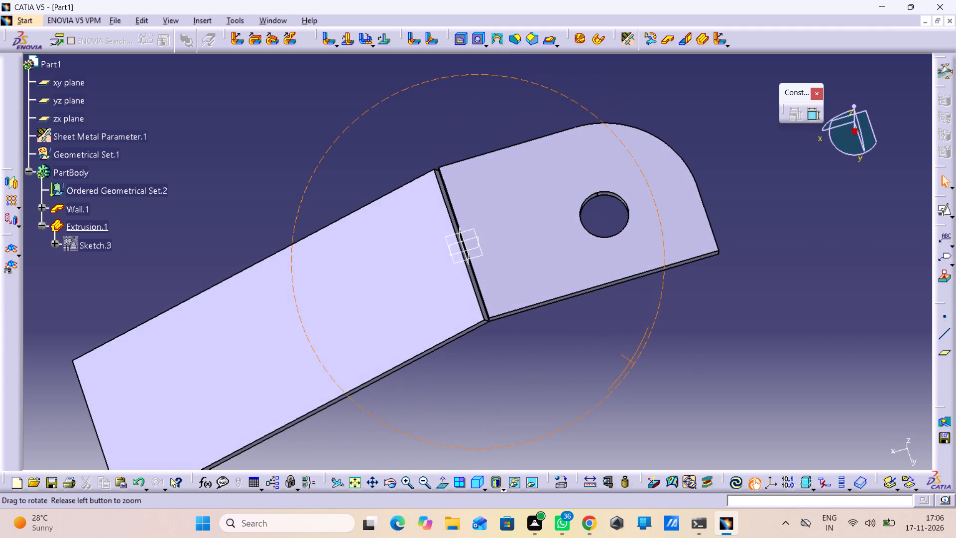
pyautogui.moveTo(668, 387); pyautogui.dragTo(668, 388, button='middle')
pyautogui.moveTo(668, 387); pyautogui.dragTo(668, 388, button='right')
pyautogui.moveTo(513, 419); pyautogui.dragTo(471, 239, button='middle')
pyautogui.moveTo(510, 413); pyautogui.dragTo(471, 239, button='right')
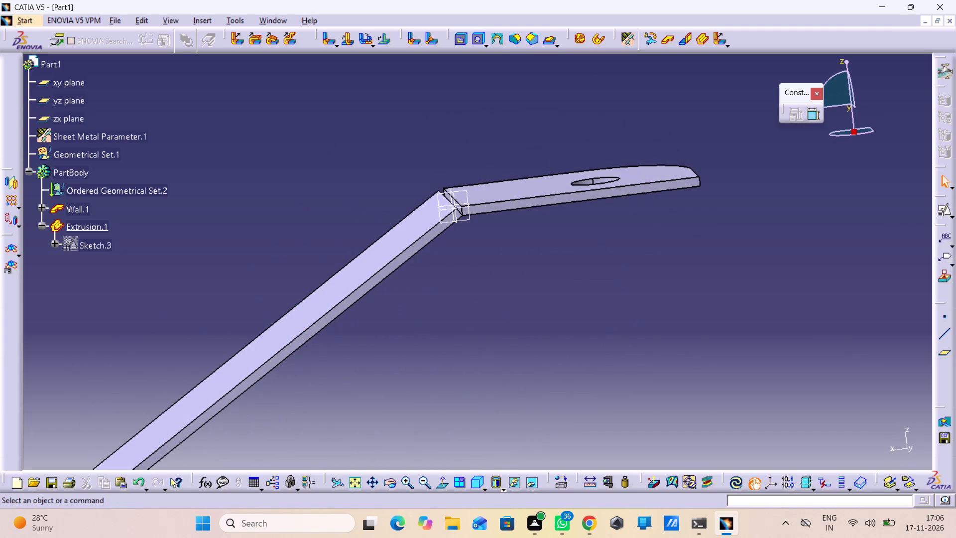
pyautogui.moveTo(509, 242); pyautogui.dragTo(506, 273, button='middle')
pyautogui.rightClick(509, 242)
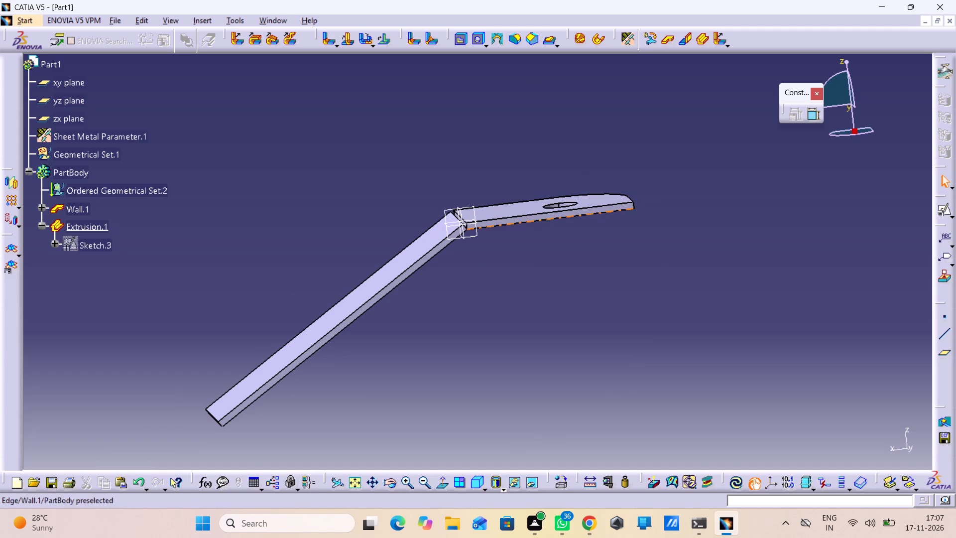
# Create a Bend between the holed wall and the sloping extrusion's face with the default 4 mm radius, and exit the command.
pyautogui.doubleClick(326, 42)
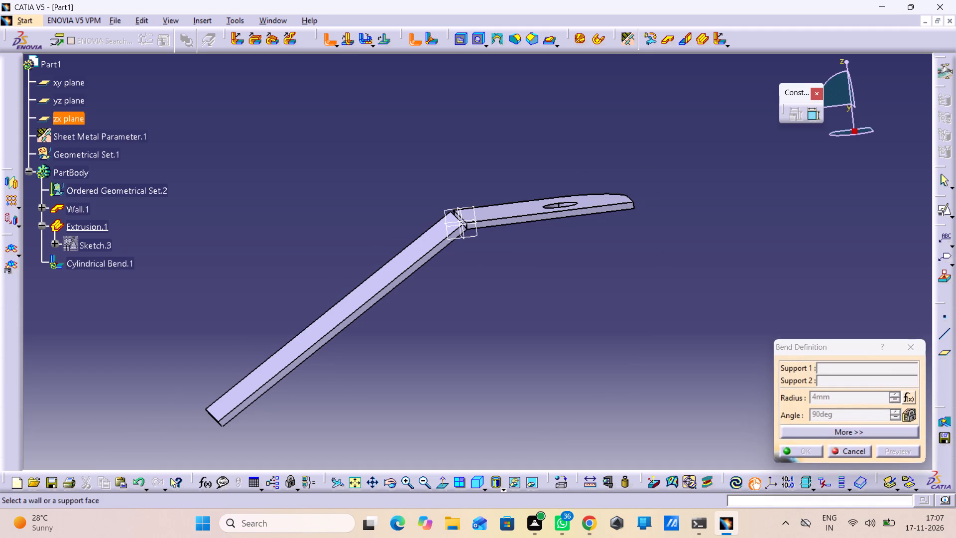
pyautogui.moveTo(495, 219); pyautogui.dragTo(491, 214)
pyautogui.click(419, 260)
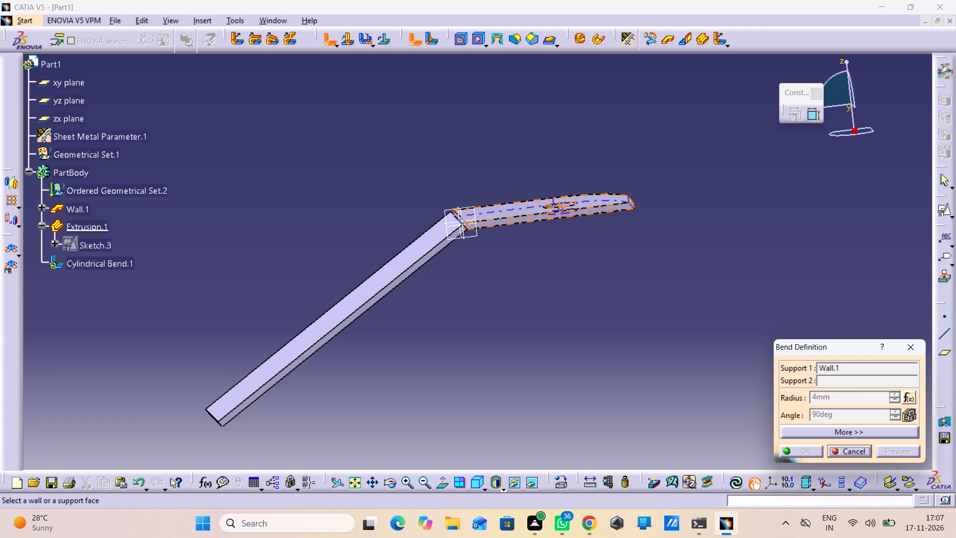
pyautogui.click(414, 253)
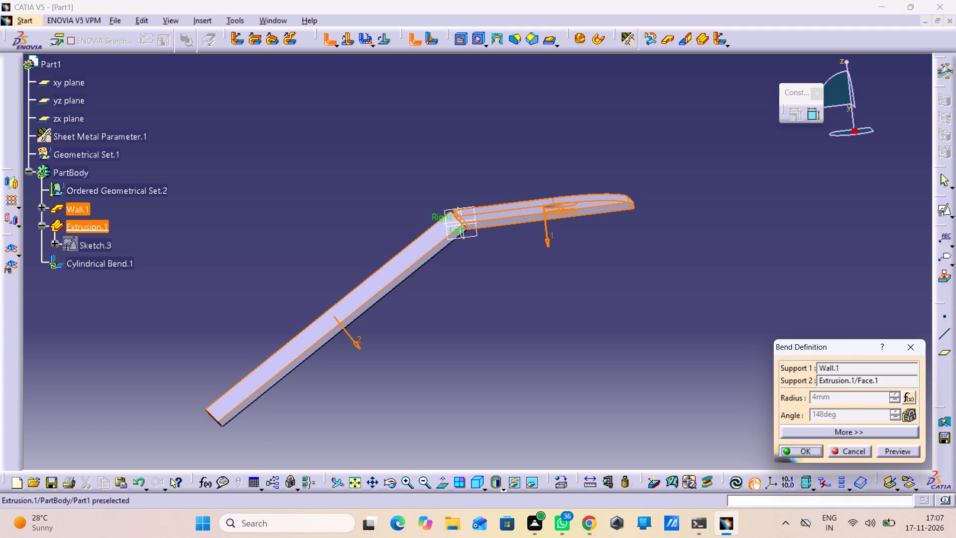
pyautogui.moveTo(886, 449); pyautogui.dragTo(883, 454)
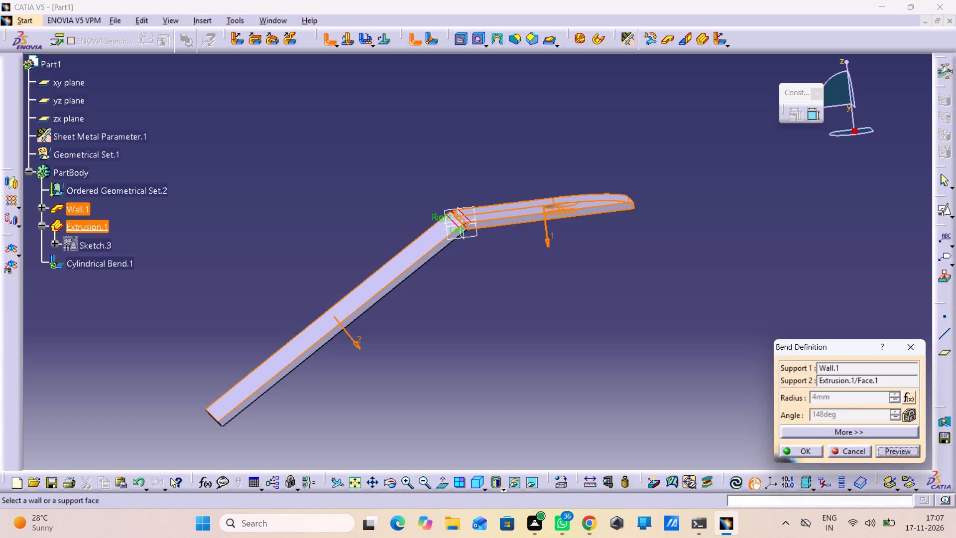
pyautogui.moveTo(561, 356); pyautogui.dragTo(521, 253, button='middle')
pyautogui.rightClick(561, 356)
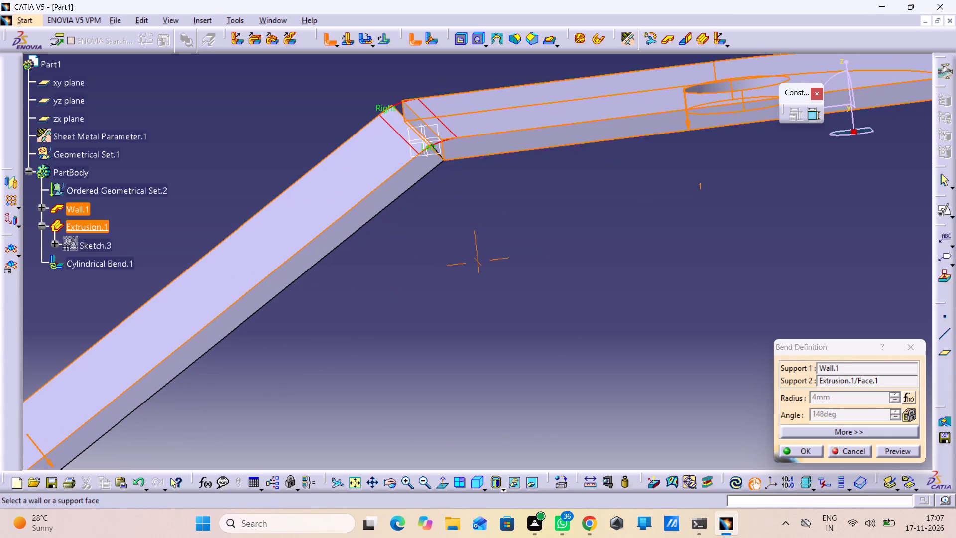
pyautogui.click(801, 453)
pyautogui.click(638, 396)
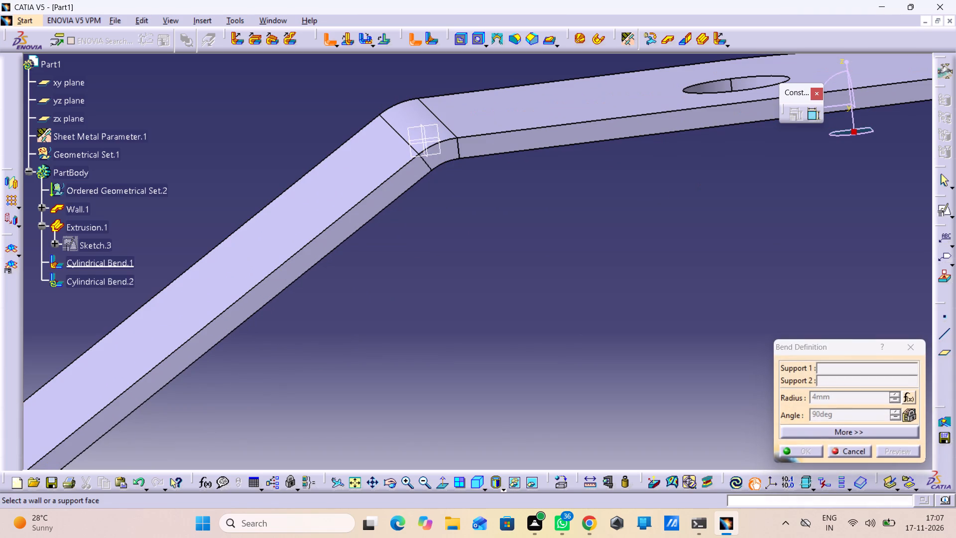
pyautogui.click(855, 457)
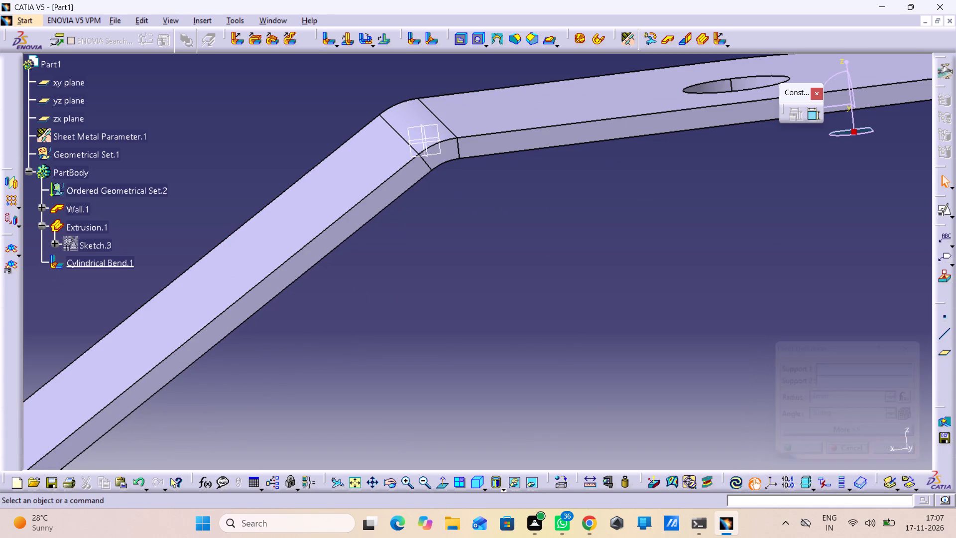
# Examine the bend and the overall shape of the part from several angles.
pyautogui.moveTo(546, 337); pyautogui.dragTo(588, 454, button='middle')
pyautogui.rightClick(545, 336)
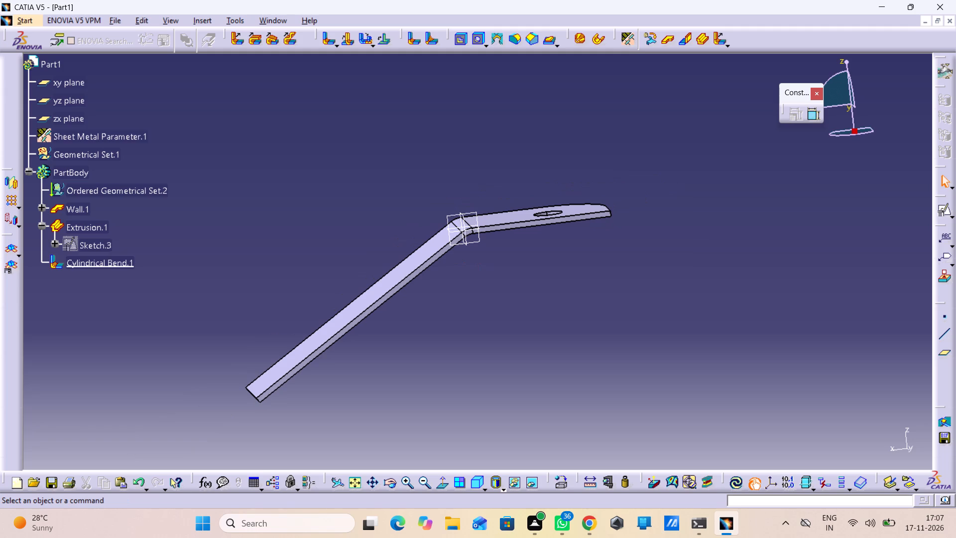
pyautogui.moveTo(357, 393); pyautogui.dragTo(460, 426, button='middle')
pyautogui.moveTo(357, 393); pyautogui.dragTo(460, 426, button='right')
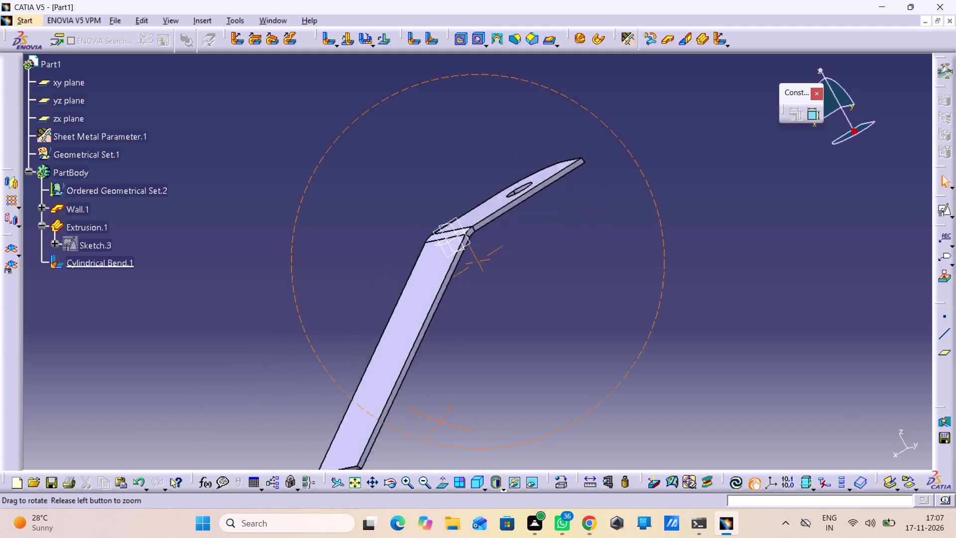
pyautogui.moveTo(460, 426); pyautogui.dragTo(484, 427, button='middle')
pyautogui.moveTo(460, 426); pyautogui.dragTo(486, 417, button='right')
pyautogui.moveTo(461, 363); pyautogui.dragTo(468, 319, button='middle')
pyautogui.moveTo(337, 283); pyautogui.dragTo(368, 267, button='right')
pyautogui.moveTo(337, 283); pyautogui.dragTo(368, 267, button='middle')
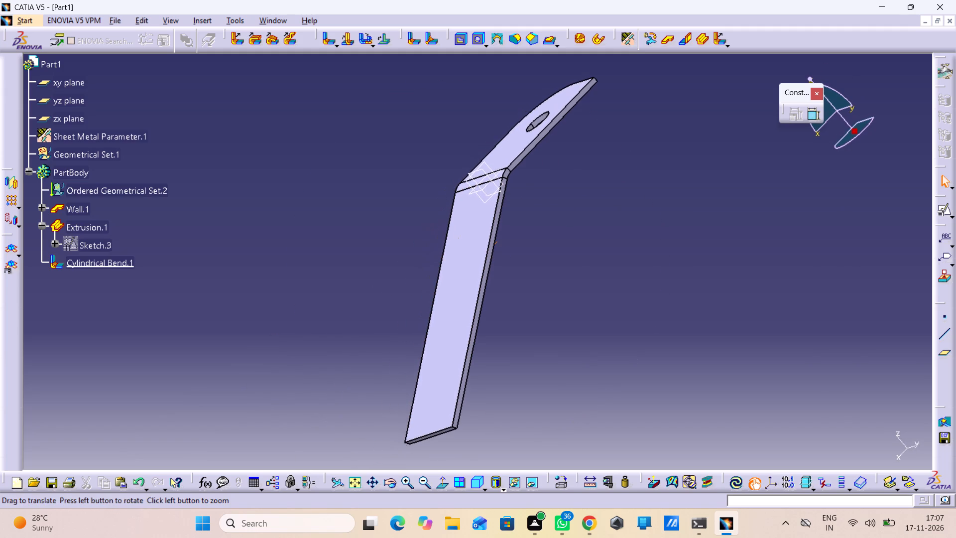
pyautogui.moveTo(368, 267); pyautogui.dragTo(368, 266, button='middle')
pyautogui.moveTo(368, 267); pyautogui.dragTo(372, 264, button='right')
pyautogui.moveTo(546, 212); pyautogui.dragTo(574, 240, button='right')
pyautogui.moveTo(546, 212); pyautogui.dragTo(574, 240, button='middle')
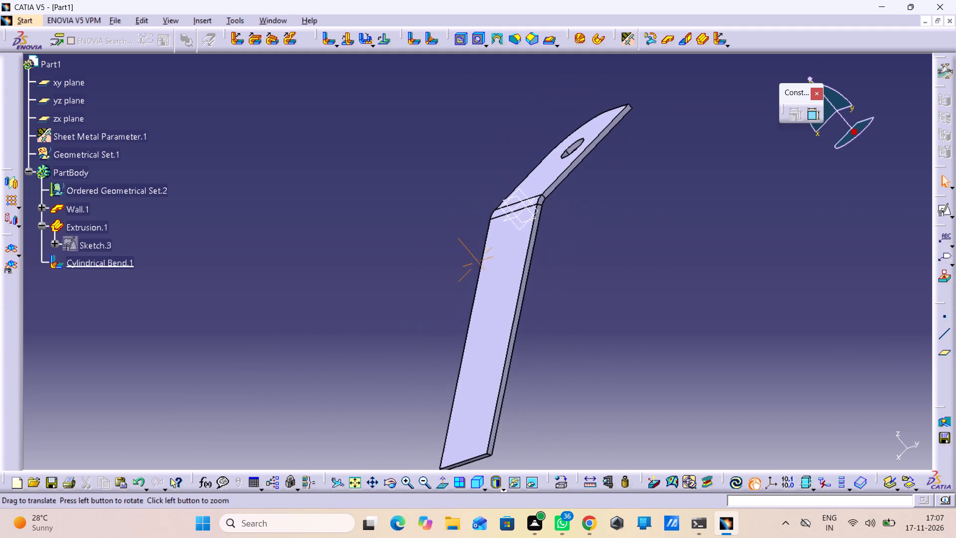
pyautogui.moveTo(574, 240); pyautogui.dragTo(490, 213, button='right')
pyautogui.moveTo(574, 240); pyautogui.dragTo(490, 213, button='middle')
pyautogui.moveTo(488, 195); pyautogui.dragTo(527, 242, button='middle')
pyautogui.moveTo(488, 195); pyautogui.dragTo(527, 242, button='right')
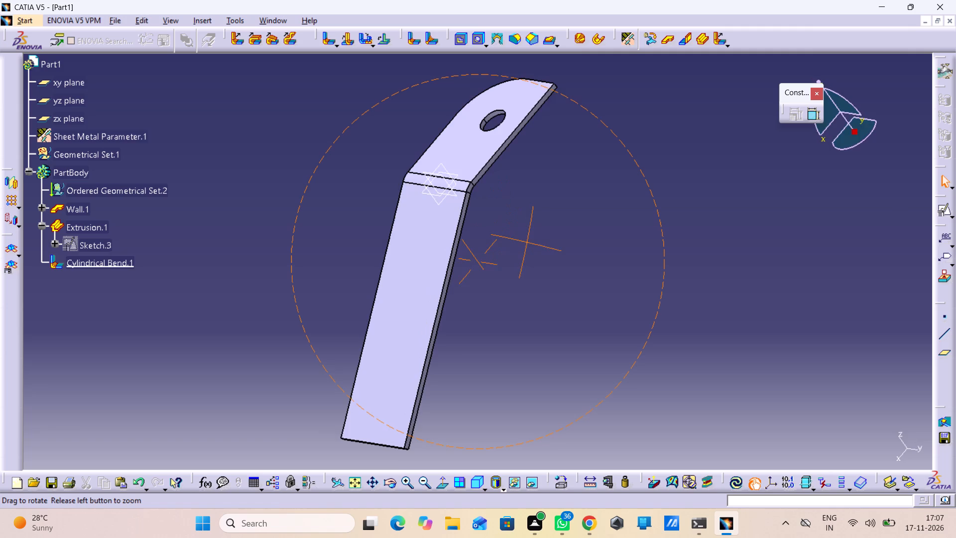
pyautogui.moveTo(527, 242); pyautogui.dragTo(592, 292, button='right')
pyautogui.moveTo(527, 242); pyautogui.dragTo(593, 290, button='middle')
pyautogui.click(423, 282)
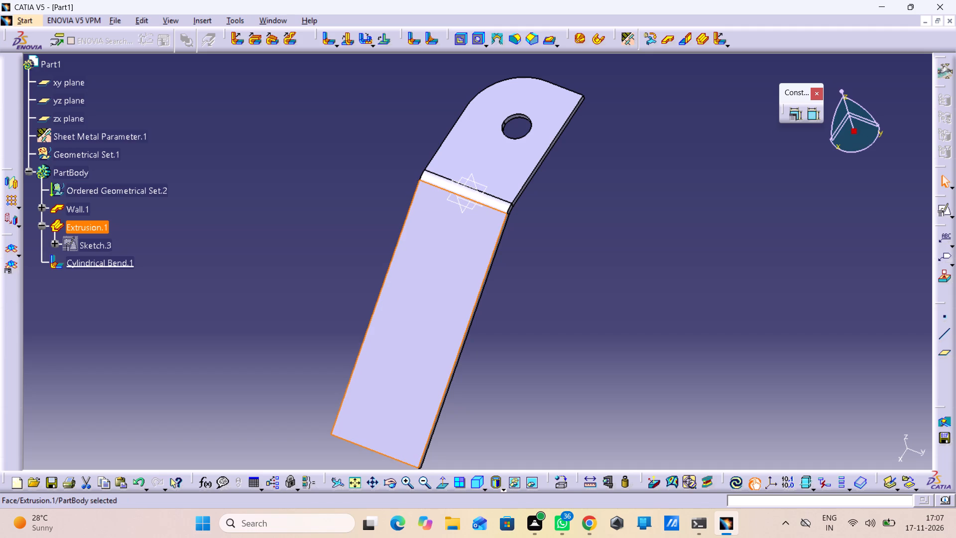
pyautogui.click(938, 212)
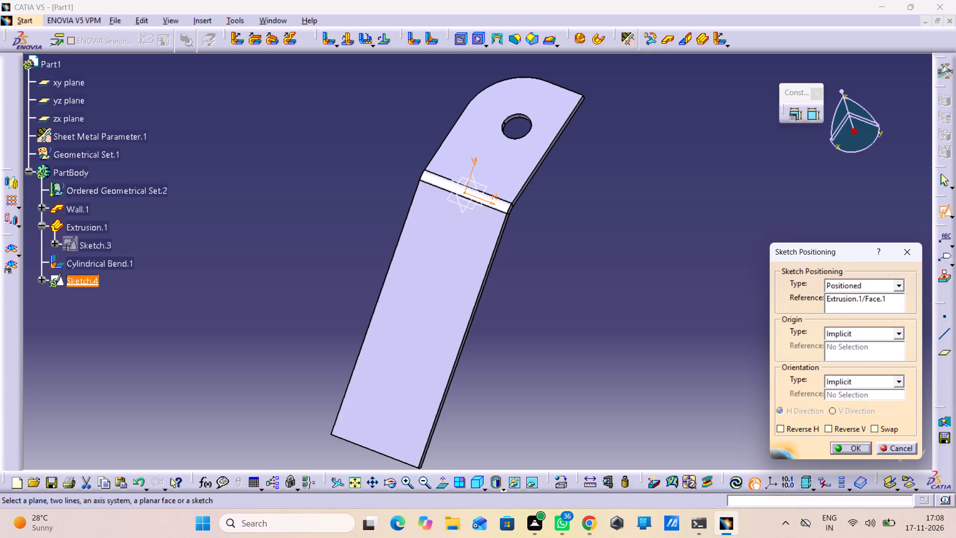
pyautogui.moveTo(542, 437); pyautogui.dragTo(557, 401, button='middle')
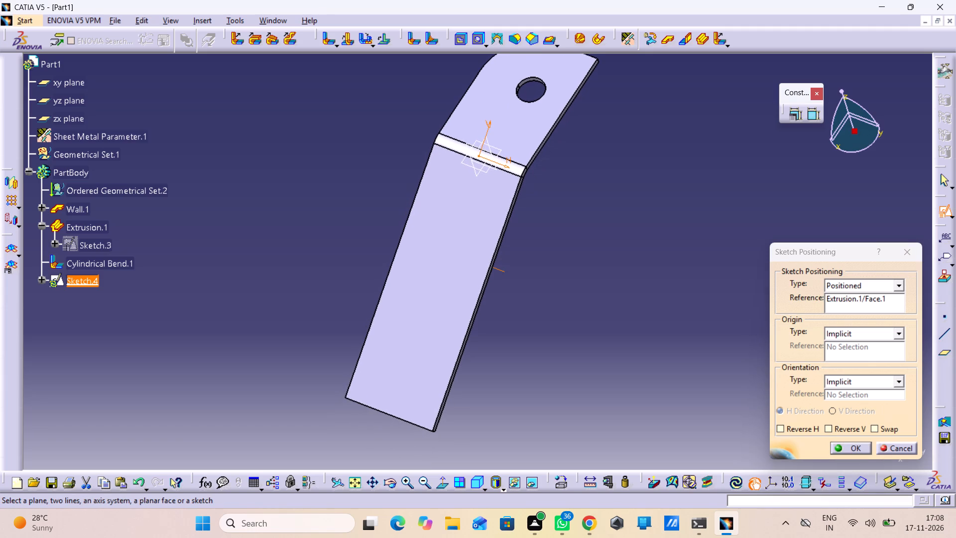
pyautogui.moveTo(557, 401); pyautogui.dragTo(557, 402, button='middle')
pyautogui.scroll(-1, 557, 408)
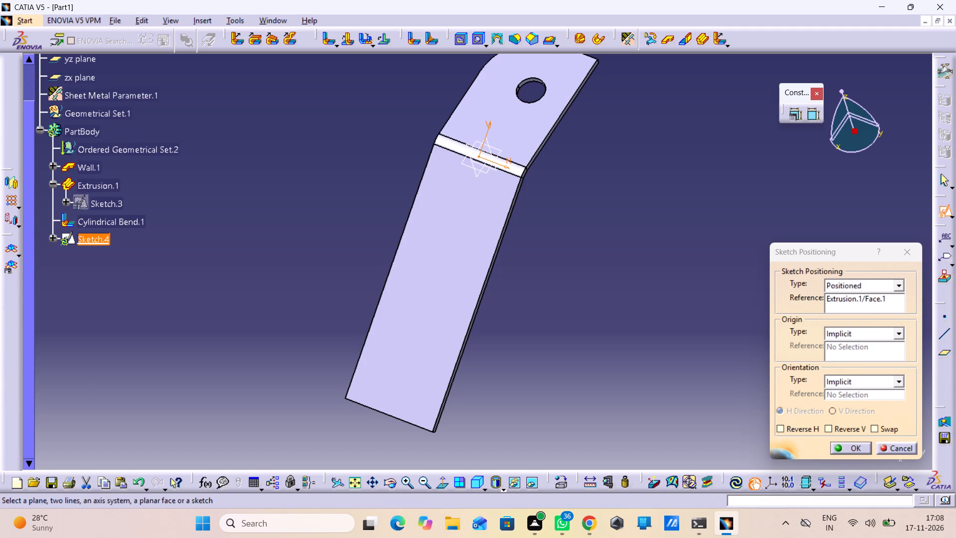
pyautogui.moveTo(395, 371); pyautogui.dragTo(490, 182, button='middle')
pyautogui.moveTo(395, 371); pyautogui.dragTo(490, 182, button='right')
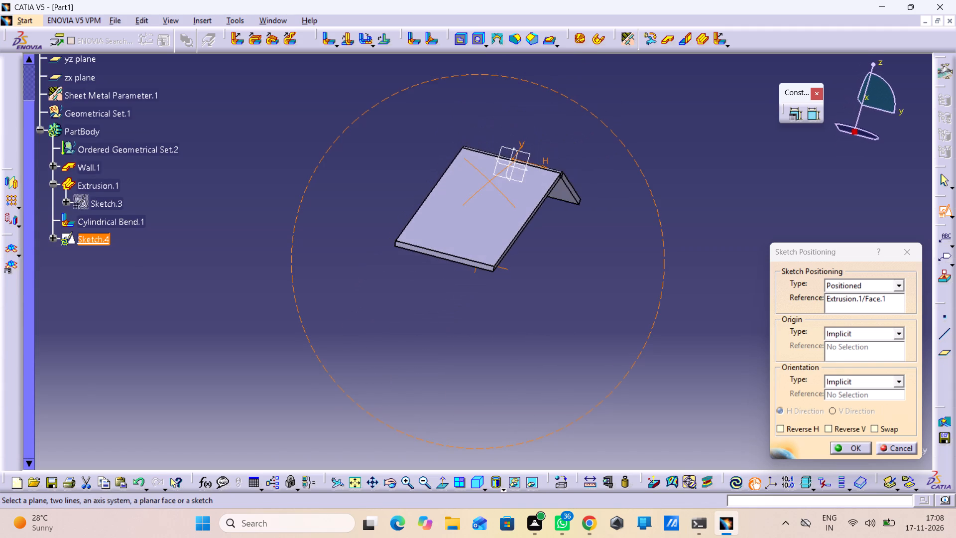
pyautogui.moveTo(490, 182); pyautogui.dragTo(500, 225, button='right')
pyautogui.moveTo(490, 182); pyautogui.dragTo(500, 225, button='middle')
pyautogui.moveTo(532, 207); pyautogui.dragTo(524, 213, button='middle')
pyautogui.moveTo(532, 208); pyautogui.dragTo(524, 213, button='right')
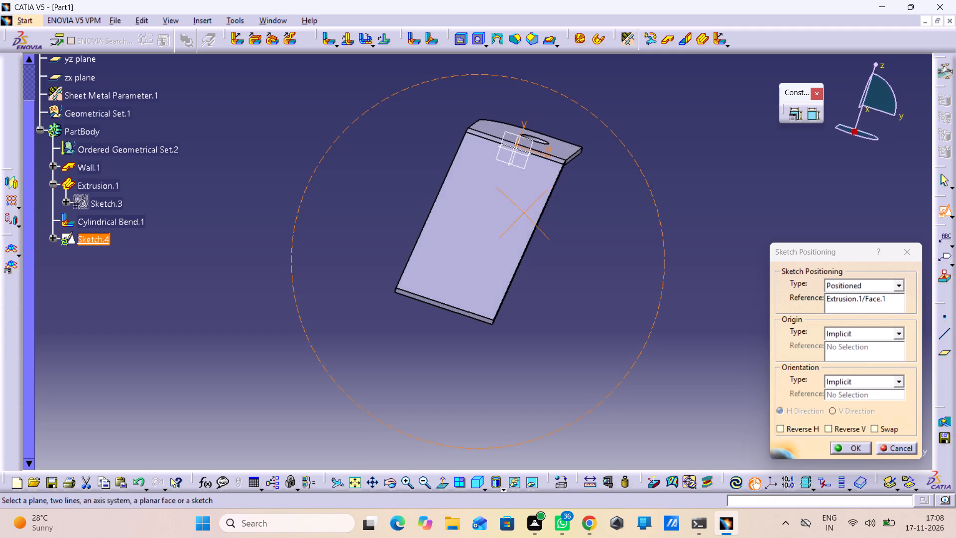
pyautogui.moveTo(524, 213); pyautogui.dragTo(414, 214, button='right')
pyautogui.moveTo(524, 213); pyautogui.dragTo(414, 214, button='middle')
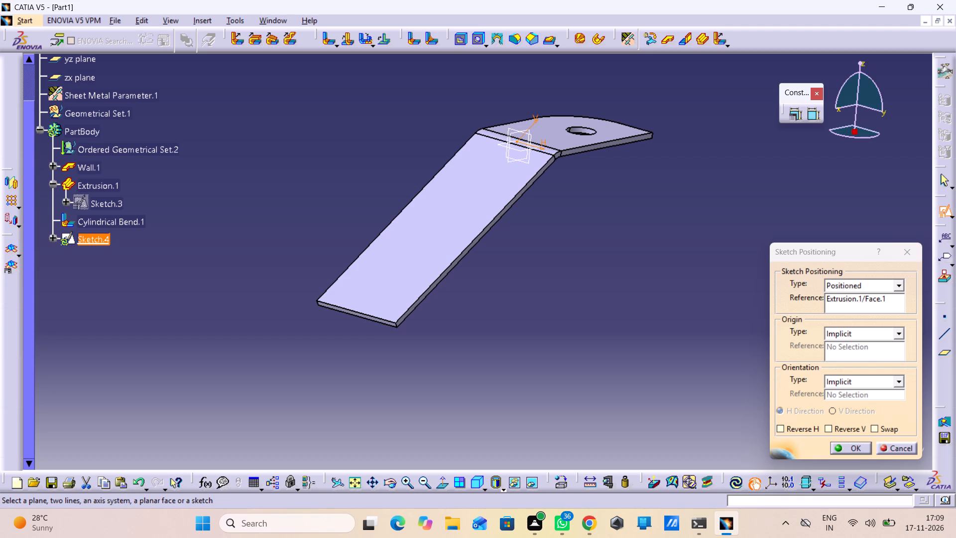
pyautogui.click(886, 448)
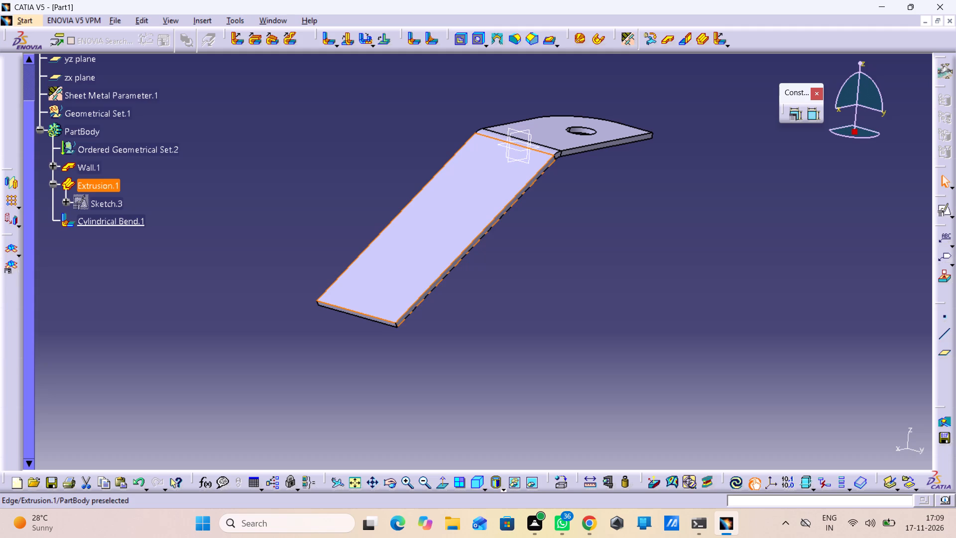
# Start a positioned sketch on the sloping extrusion's broad face with implicit origin and orientation.
pyautogui.click(938, 212)
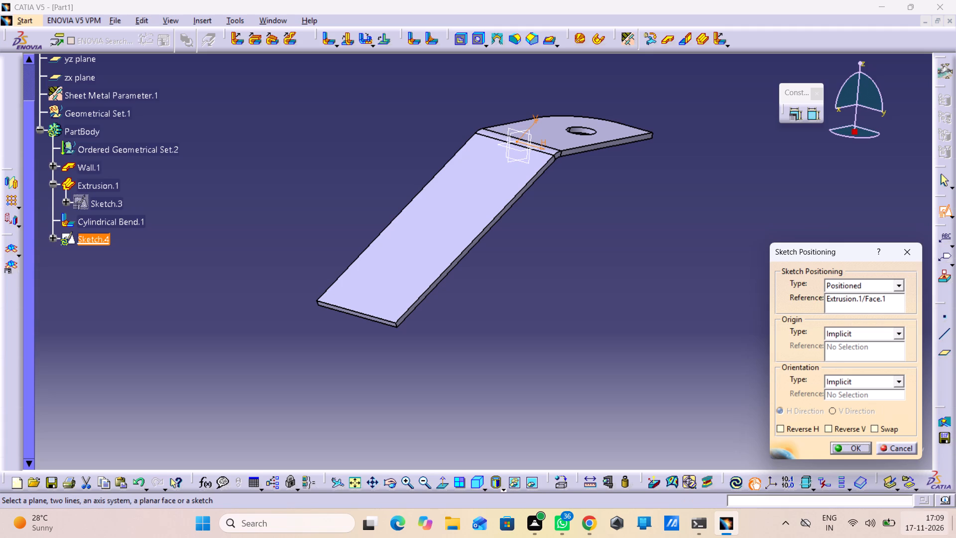
pyautogui.click(833, 451)
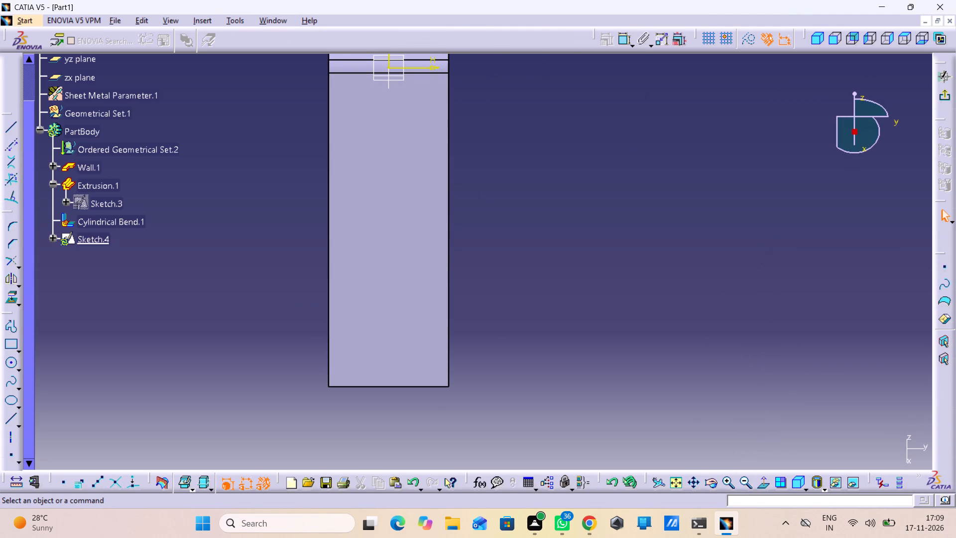
# Detach the set of circle and arc tools and leave it floating in the drawing area beside the flange.
pyautogui.middleClick(612, 369)
pyautogui.moveTo(612, 368); pyautogui.dragTo(843, 466, button='middle')
pyautogui.moveTo(774, 352); pyautogui.dragTo(772, 368, button='middle')
pyautogui.rightClick(774, 352)
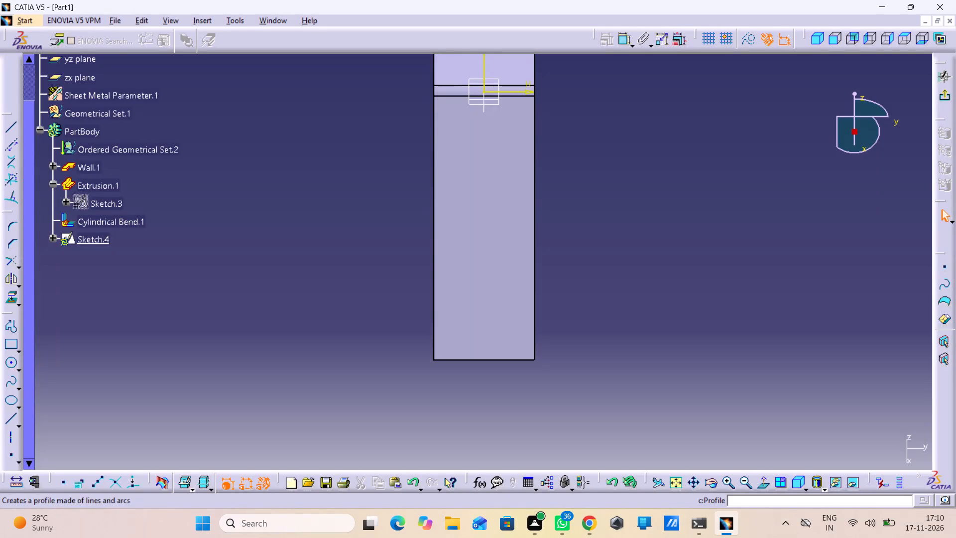
pyautogui.click(22, 368)
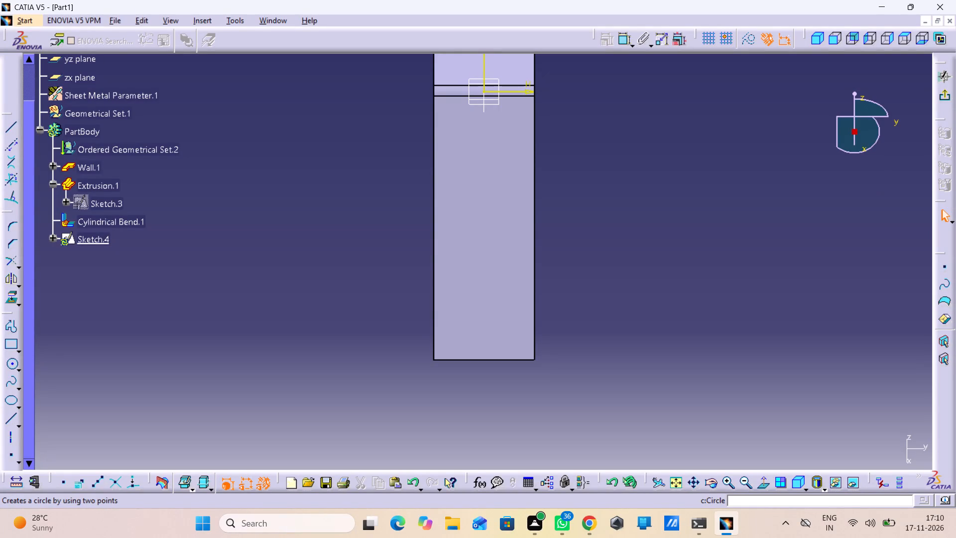
pyautogui.click(19, 366)
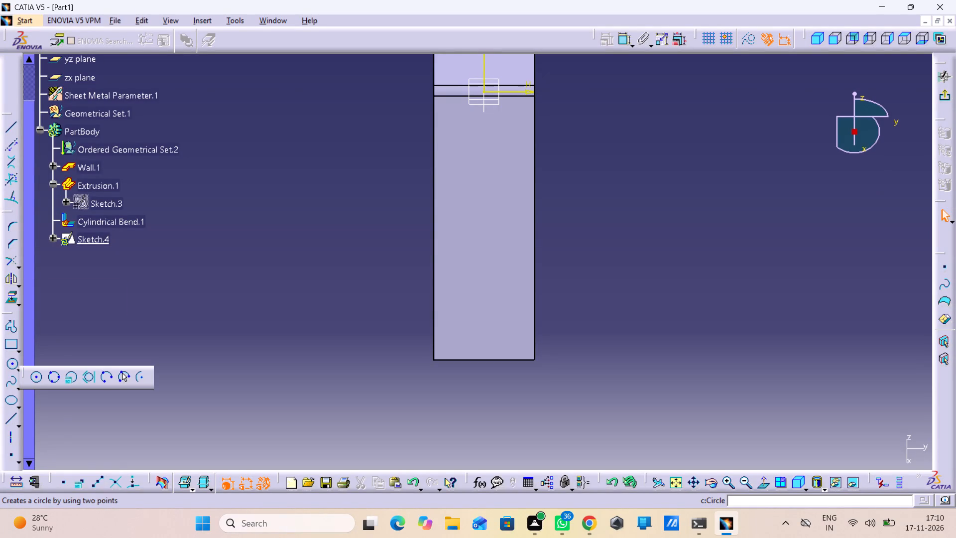
pyautogui.click(19, 366)
pyautogui.moveTo(34, 339); pyautogui.dragTo(27, 163)
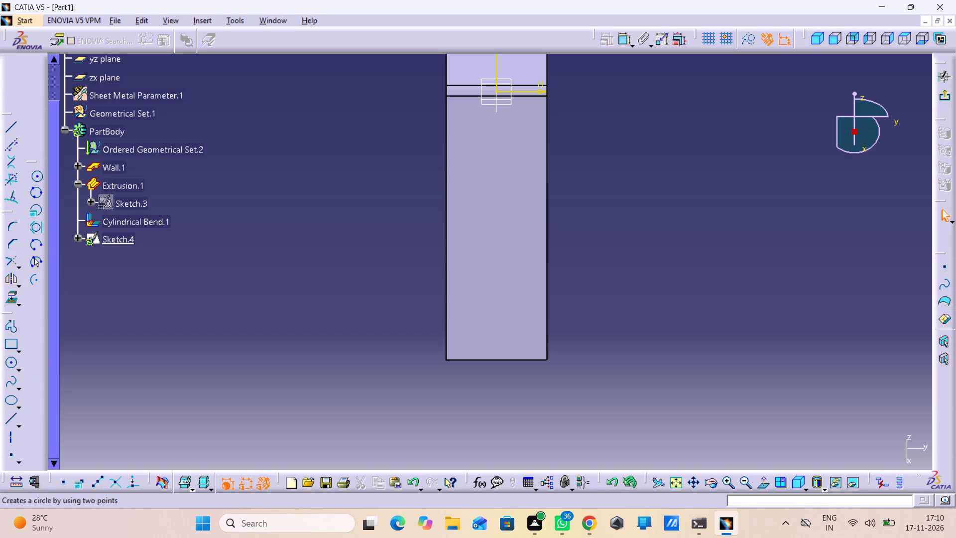
pyautogui.click(31, 161)
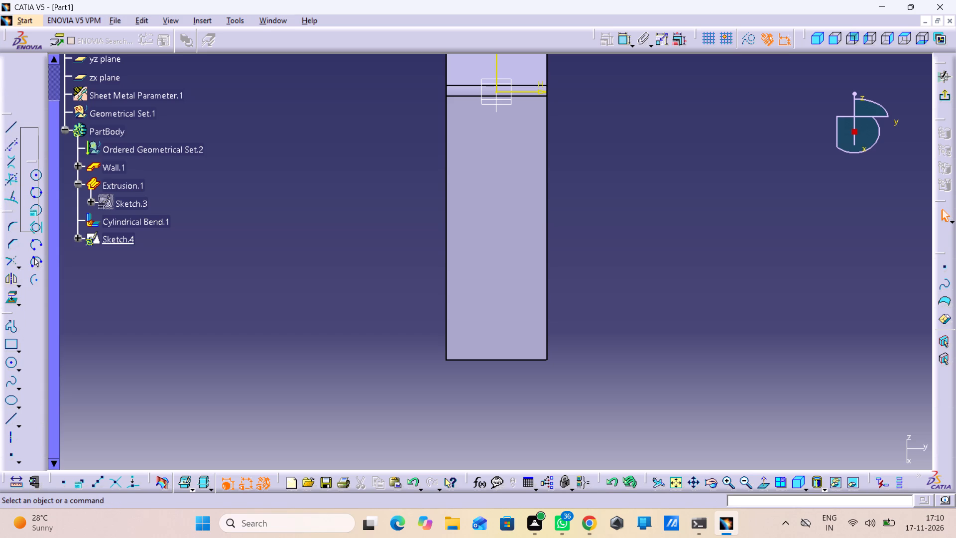
pyautogui.moveTo(31, 161); pyautogui.dragTo(169, 302)
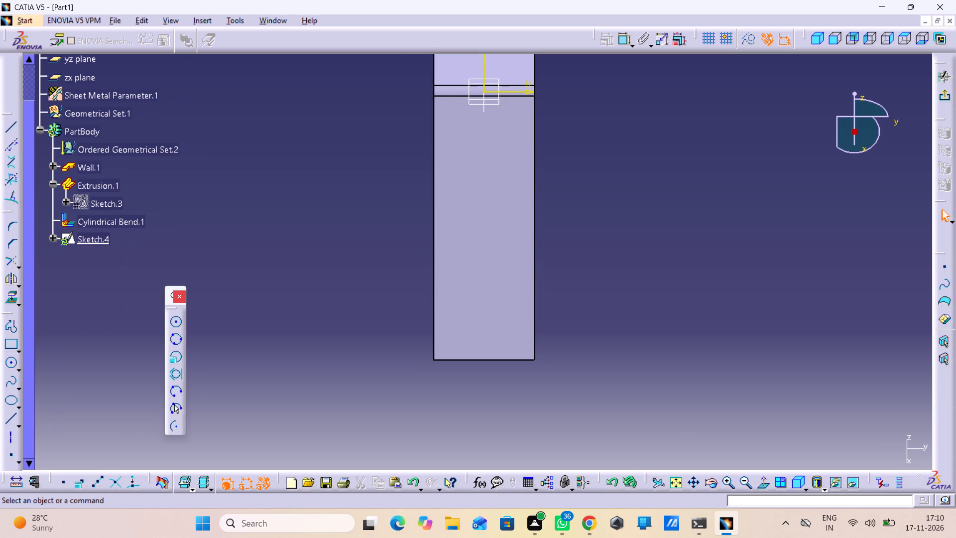
# Sketch a vertical elongated hole on the sloping face, centred on the vertical axis, with radius about 7.9 mm and centres about 35 mm apart.
pyautogui.click(182, 294)
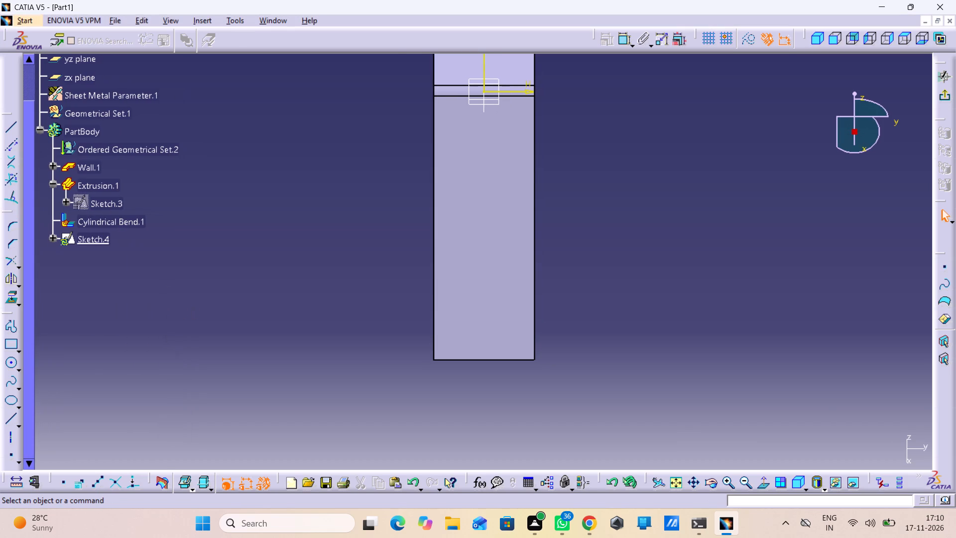
pyautogui.click(20, 350)
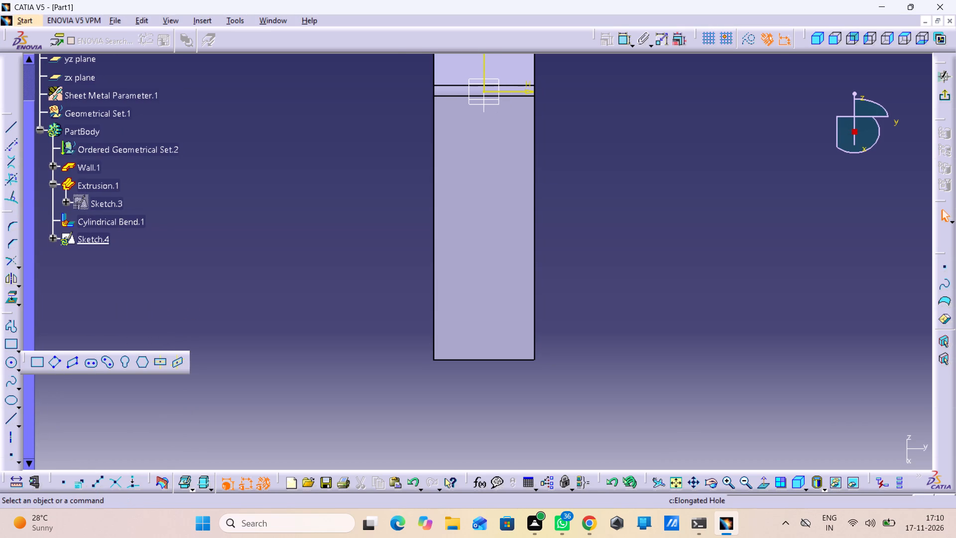
pyautogui.click(96, 364)
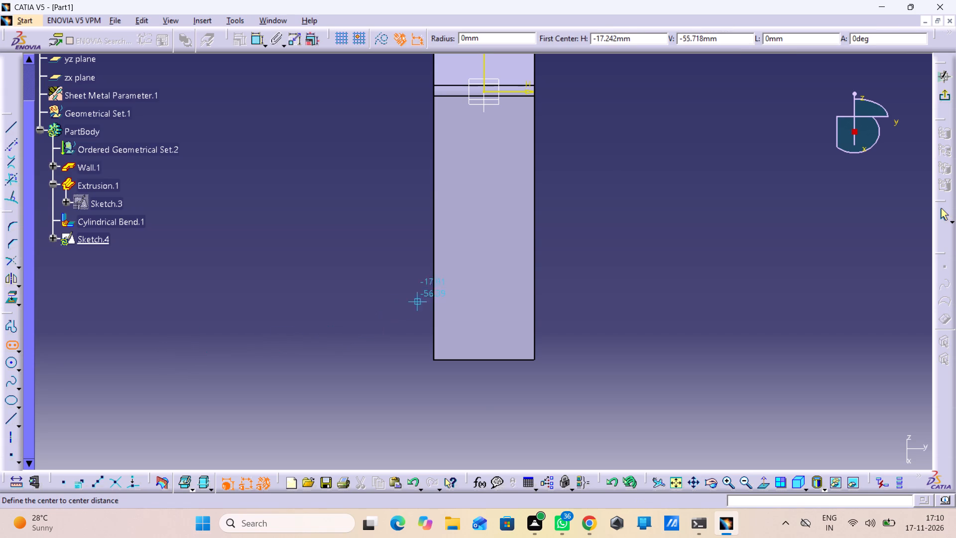
pyautogui.click(482, 178)
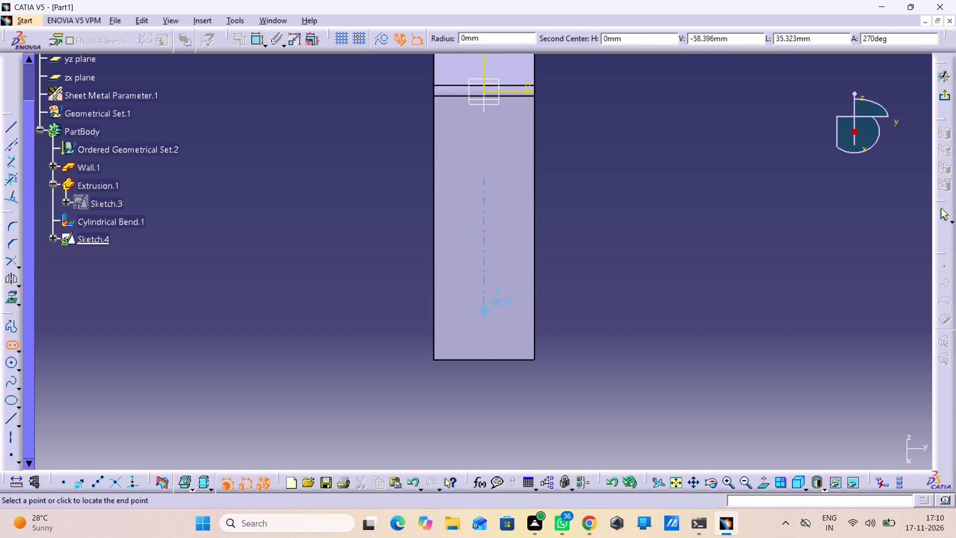
pyautogui.click(483, 309)
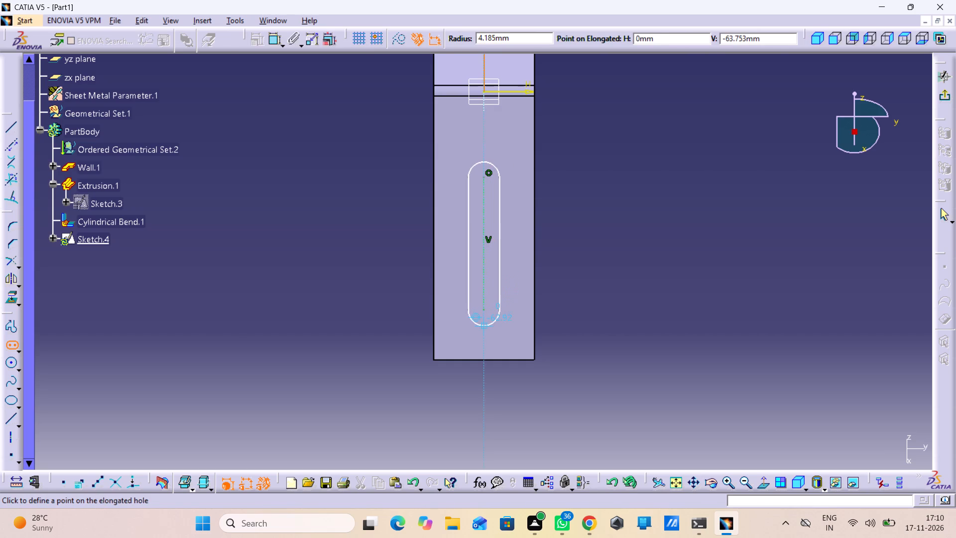
pyautogui.click(512, 290)
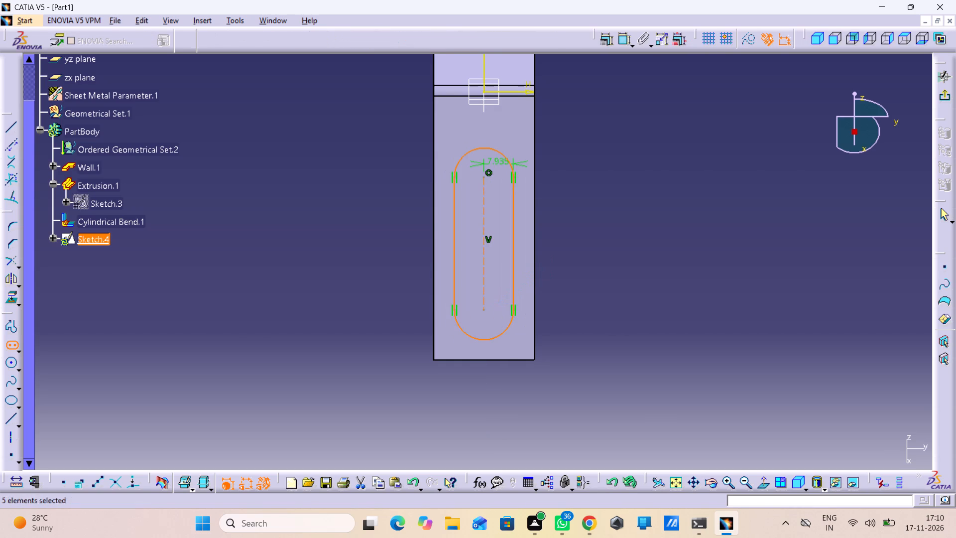
pyautogui.click(689, 405)
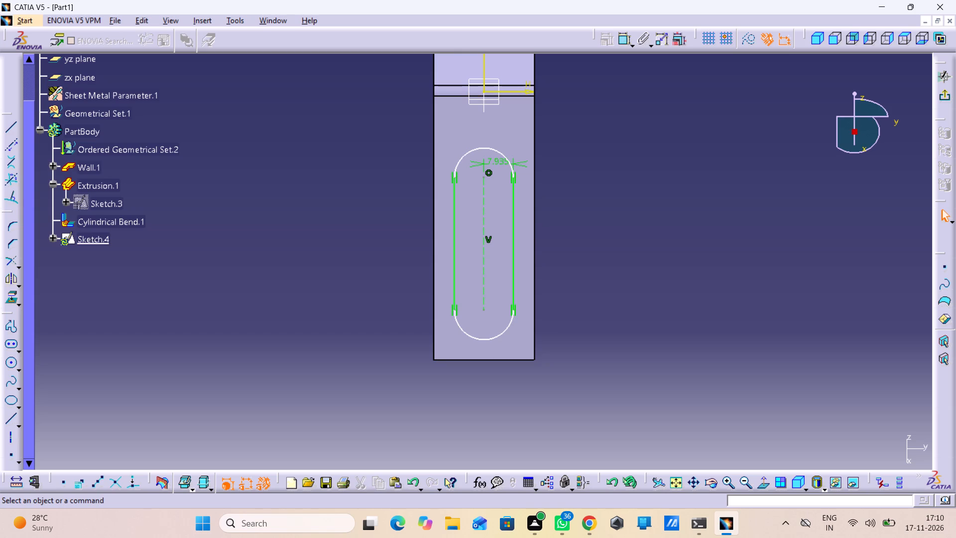
pyautogui.moveTo(610, 295); pyautogui.dragTo(576, 262, button='right')
# Dimension the distance from the bend's lower edge to the slot's upper arc and set it to 15.857 mm.
pyautogui.doubleClick(624, 42)
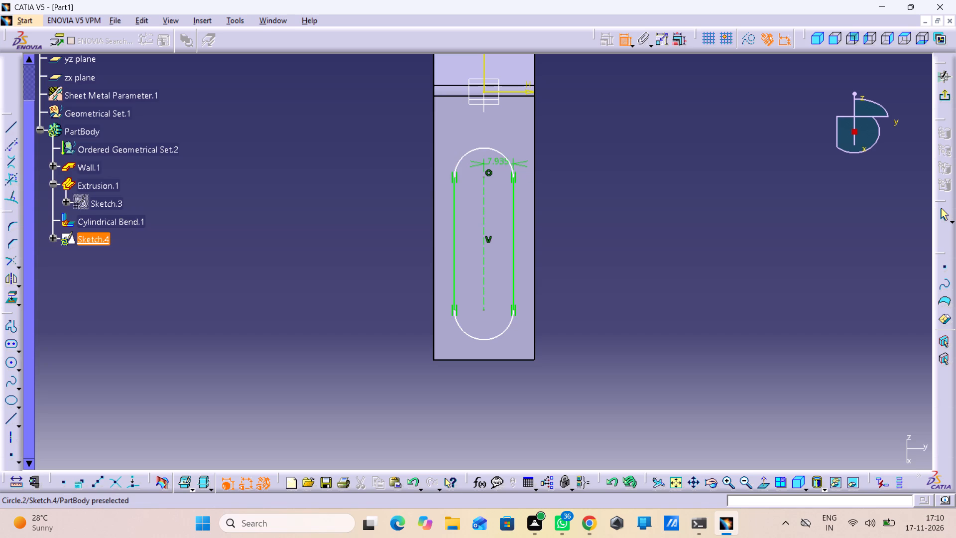
pyautogui.click(496, 150)
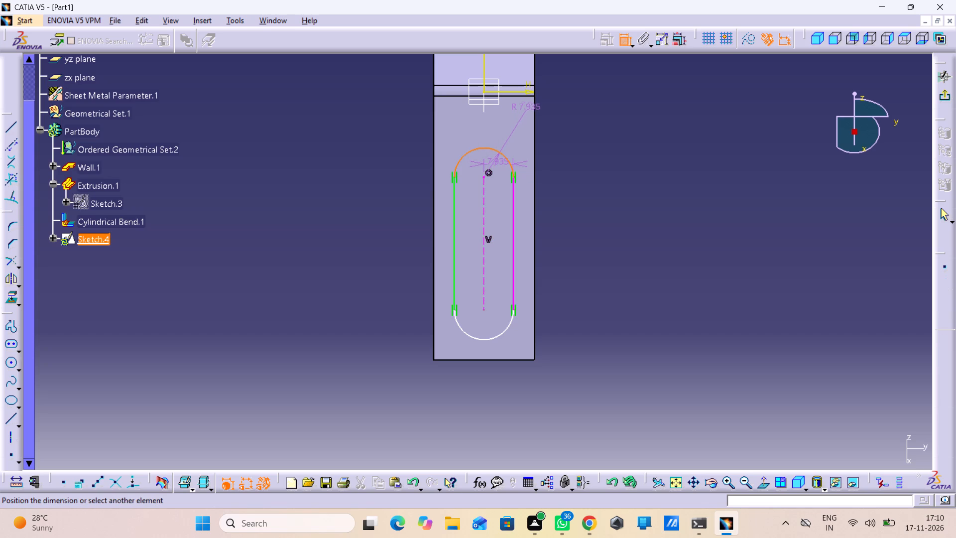
pyautogui.click(506, 96)
pyautogui.click(394, 127)
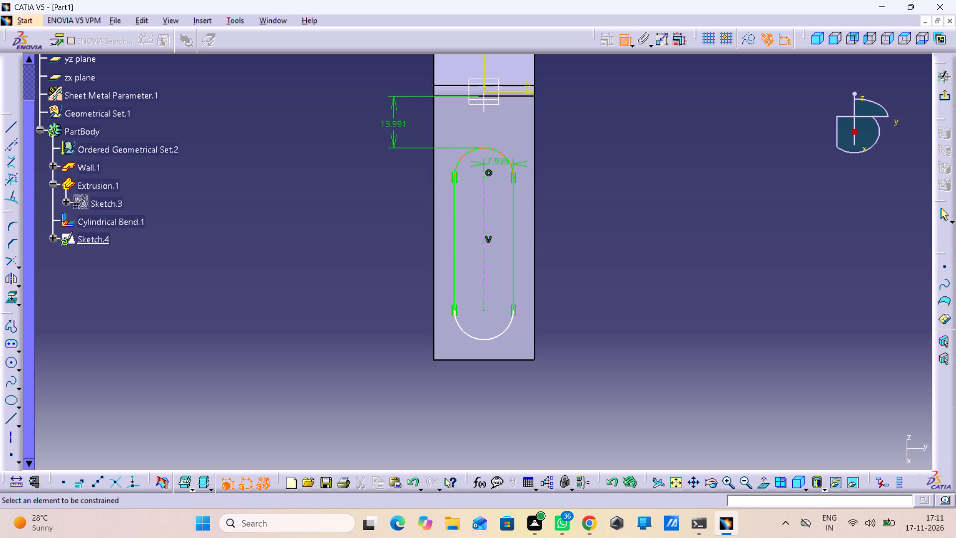
pyautogui.doubleClick(397, 121)
pyautogui.write('15')
pyautogui.press('Return')
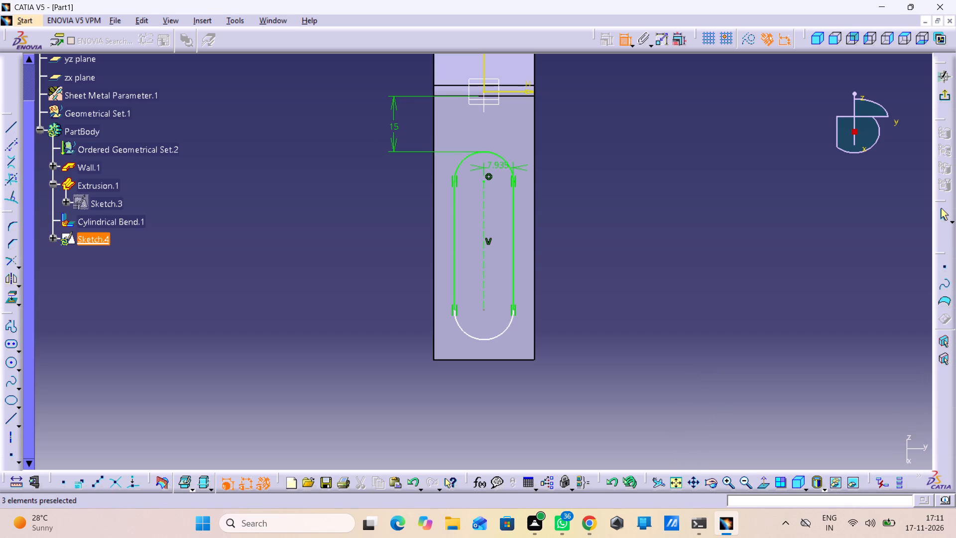
pyautogui.doubleClick(394, 123)
pyautogui.write('15.')
pyautogui.write('857')
pyautogui.press('Return')
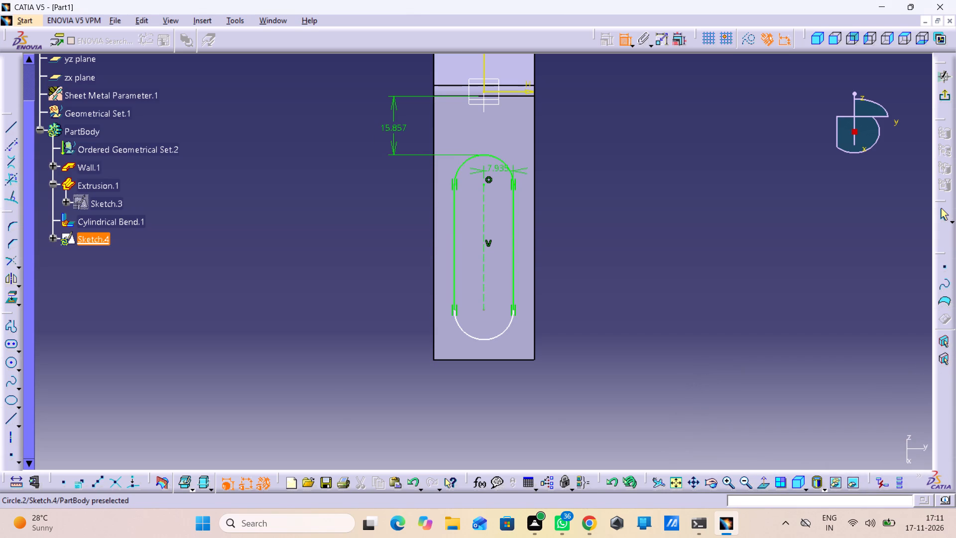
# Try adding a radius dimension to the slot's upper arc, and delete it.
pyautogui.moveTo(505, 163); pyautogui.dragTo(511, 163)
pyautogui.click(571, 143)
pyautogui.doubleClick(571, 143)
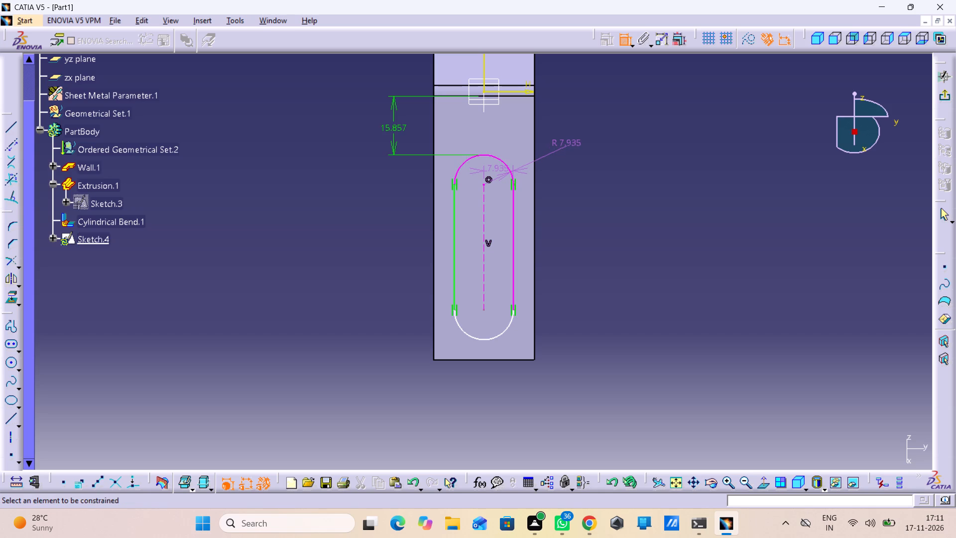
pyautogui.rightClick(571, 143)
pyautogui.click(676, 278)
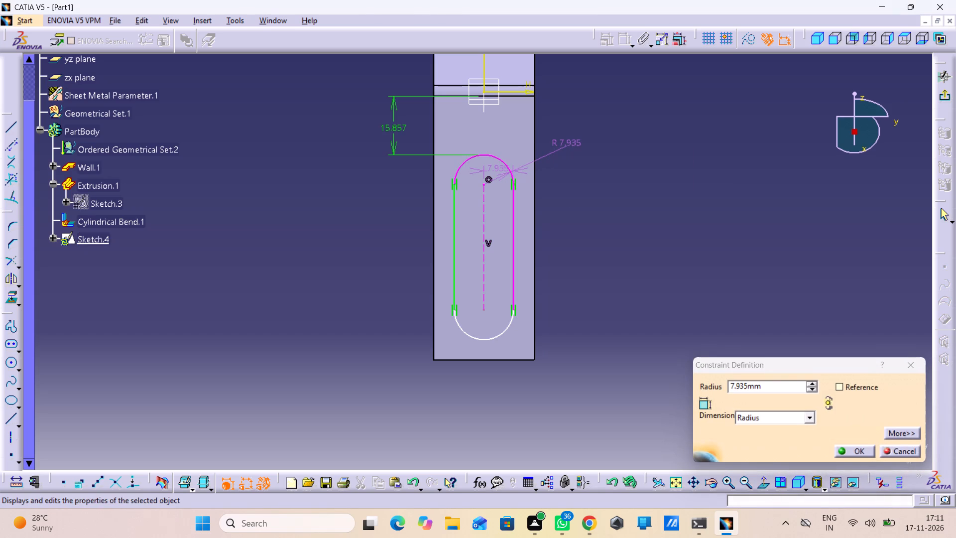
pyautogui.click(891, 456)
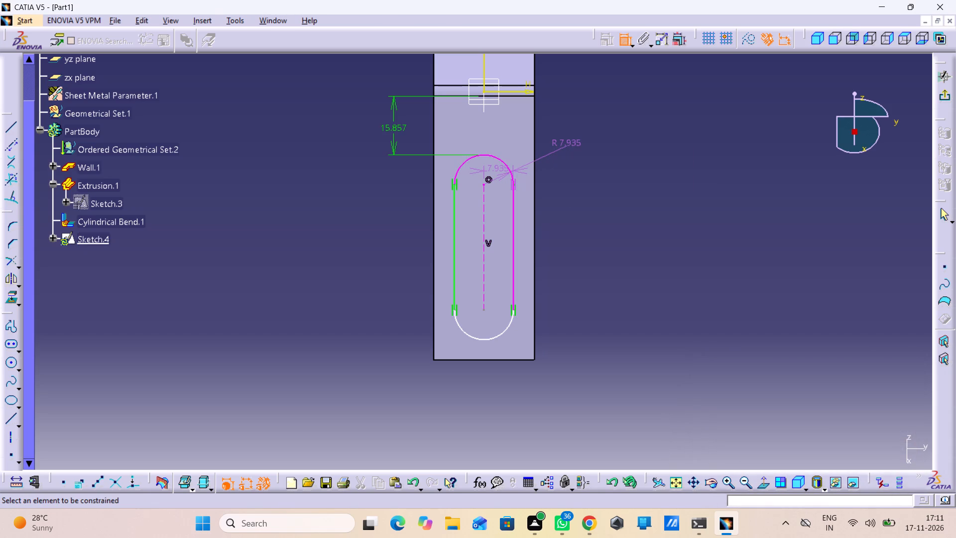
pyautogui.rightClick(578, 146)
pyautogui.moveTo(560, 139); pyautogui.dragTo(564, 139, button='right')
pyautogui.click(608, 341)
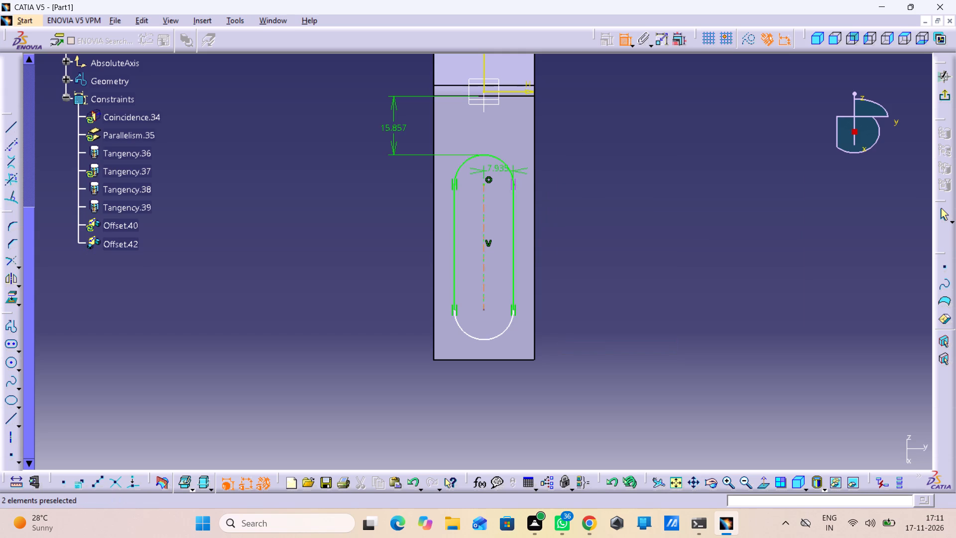
# Move the slot's half-width dimension clear of the profile and set it to 7.112 mm.
pyautogui.moveTo(500, 165); pyautogui.dragTo(560, 163)
pyautogui.doubleClick(556, 163)
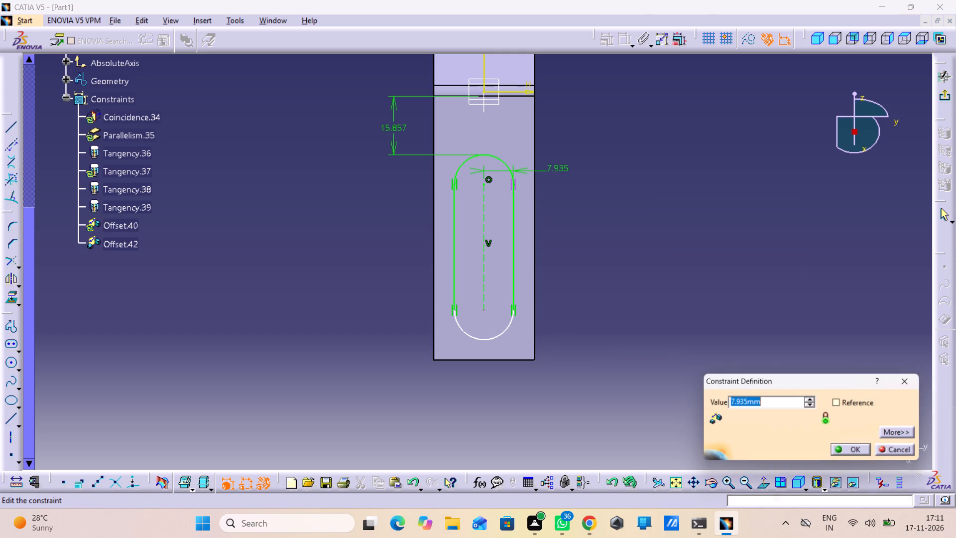
pyautogui.write('7.1')
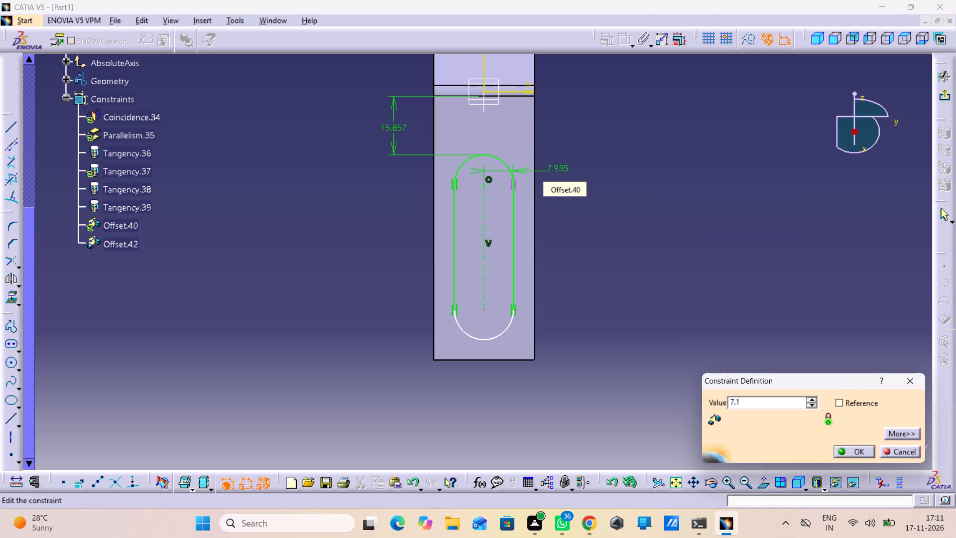
pyautogui.write('12.3')
pyautogui.press('BackSpace')
pyautogui.press('BackSpace')
pyautogui.press('Return')
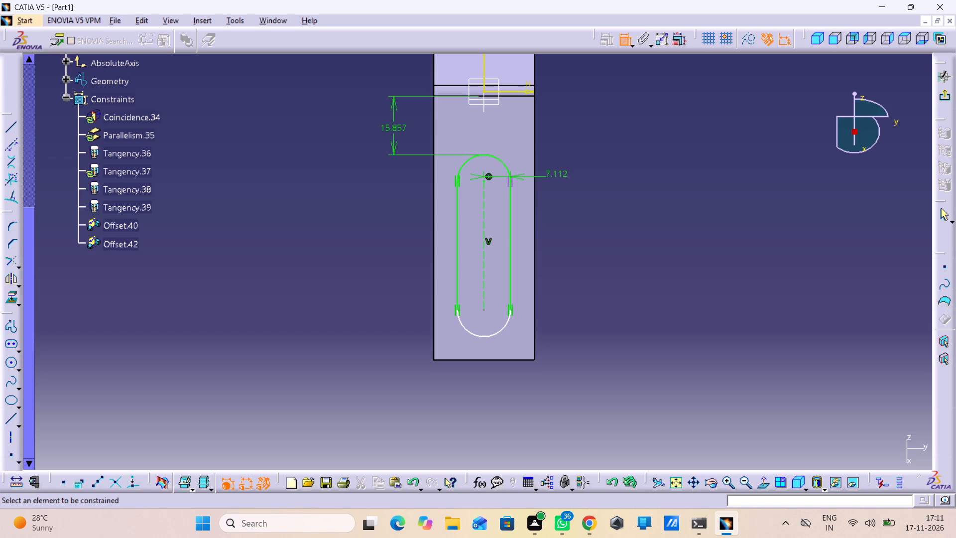
# Dimension the length of the slot's straight side and set it to 31.75 mm.
pyautogui.click(510, 225)
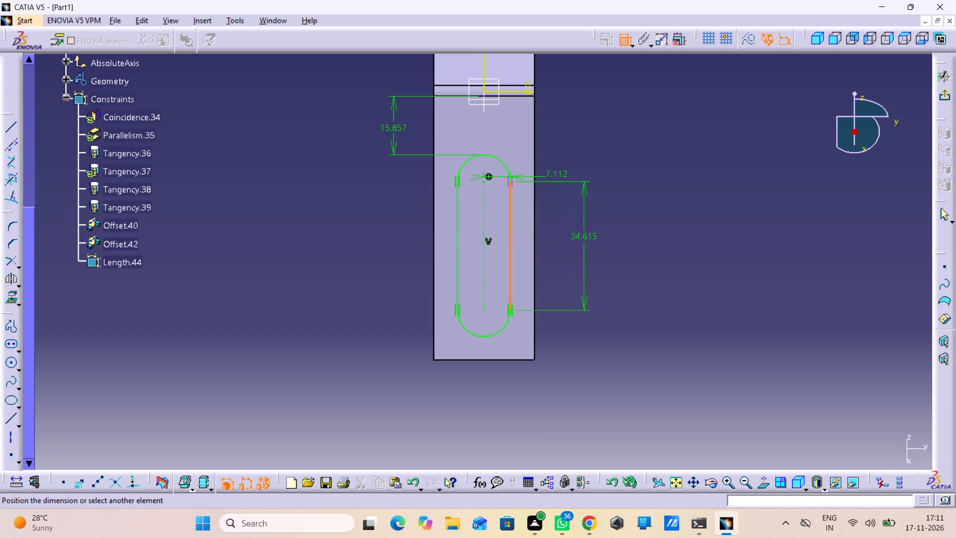
pyautogui.click(585, 239)
pyautogui.doubleClick(585, 239)
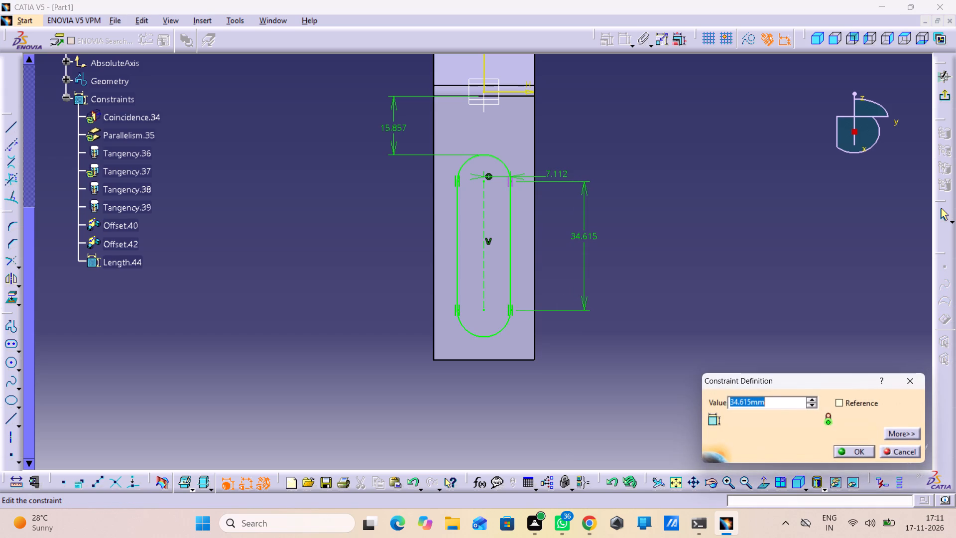
pyautogui.write('31.')
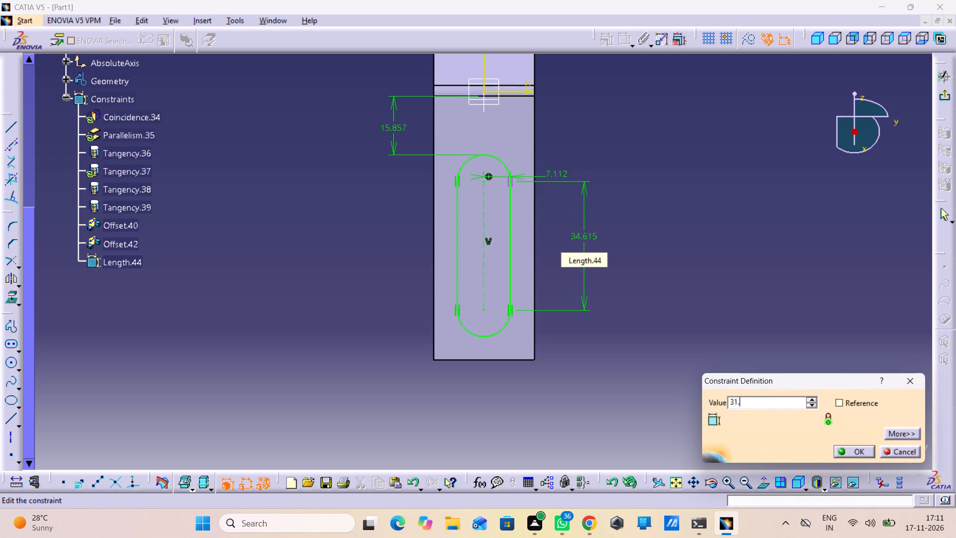
pyautogui.write('75')
pyautogui.press('Return')
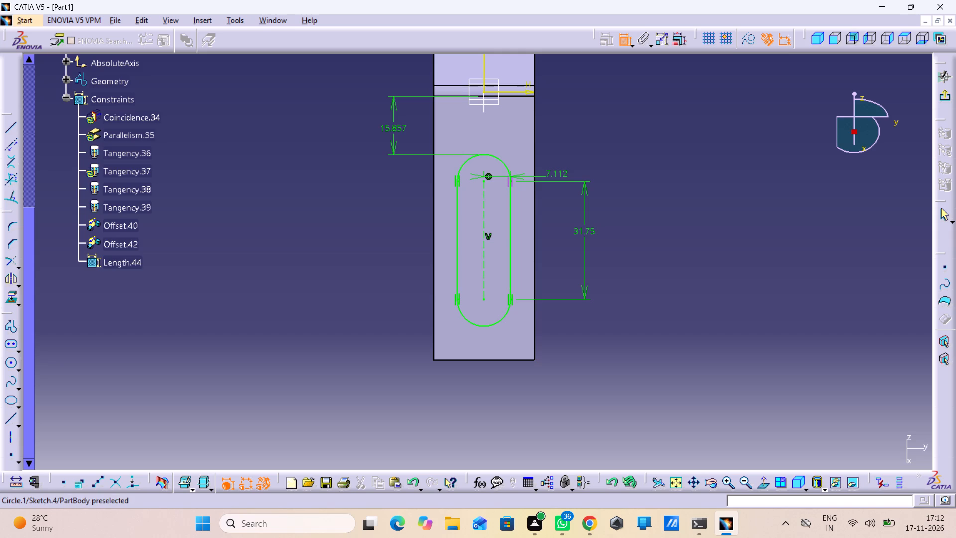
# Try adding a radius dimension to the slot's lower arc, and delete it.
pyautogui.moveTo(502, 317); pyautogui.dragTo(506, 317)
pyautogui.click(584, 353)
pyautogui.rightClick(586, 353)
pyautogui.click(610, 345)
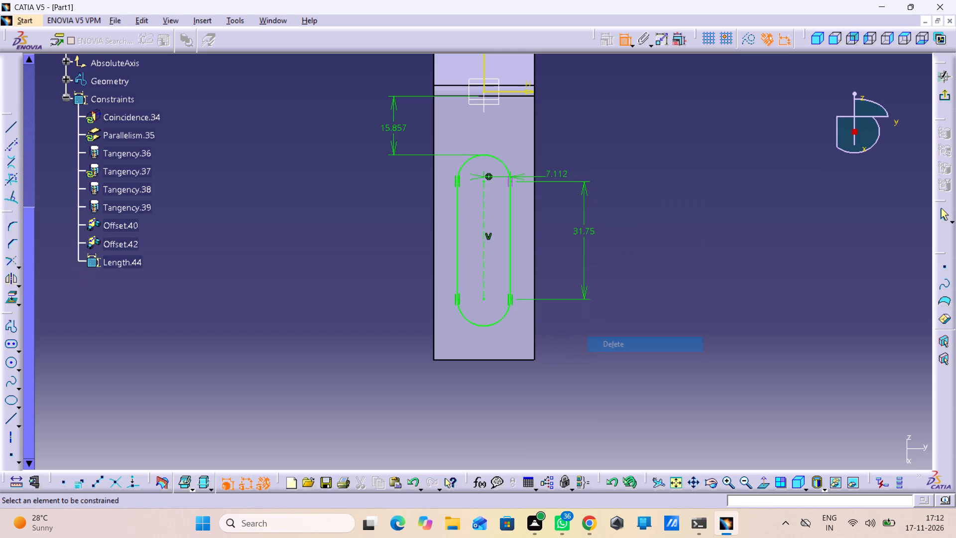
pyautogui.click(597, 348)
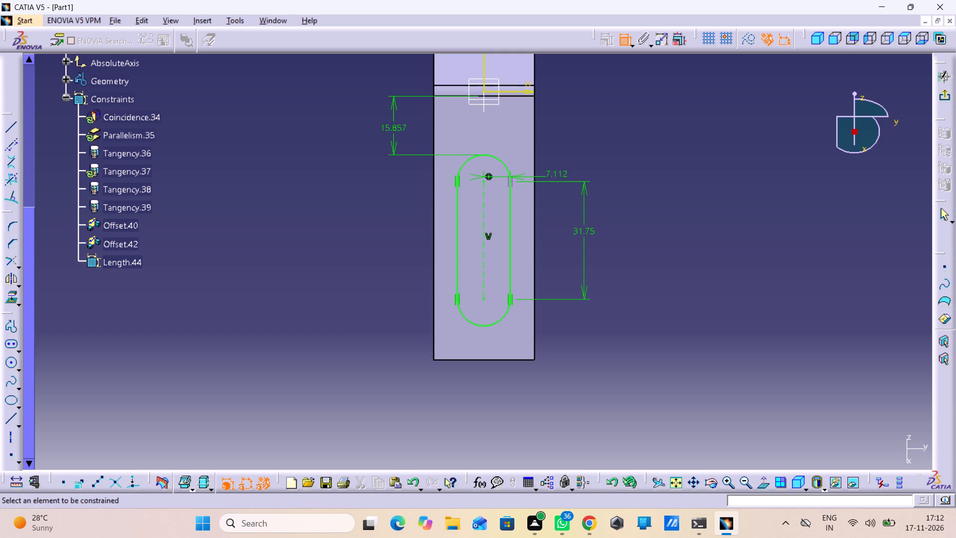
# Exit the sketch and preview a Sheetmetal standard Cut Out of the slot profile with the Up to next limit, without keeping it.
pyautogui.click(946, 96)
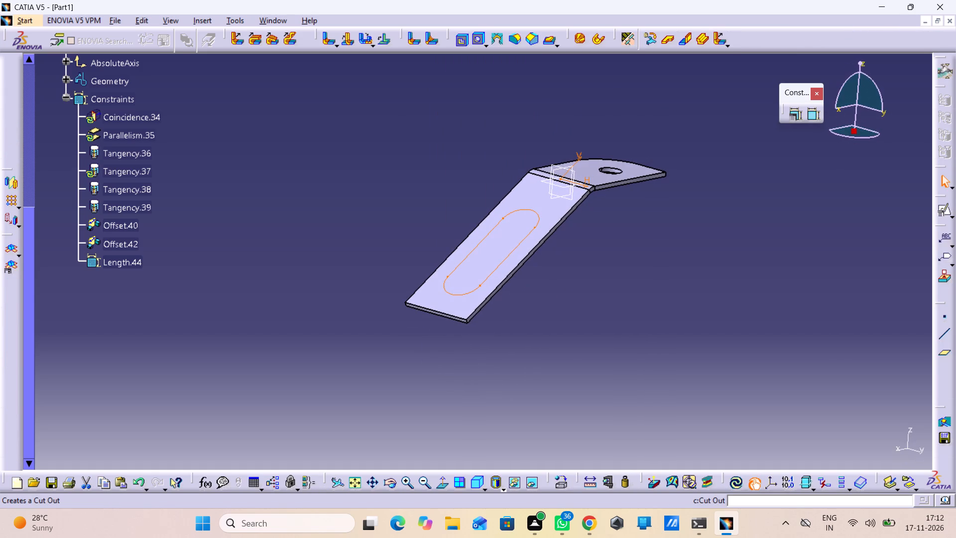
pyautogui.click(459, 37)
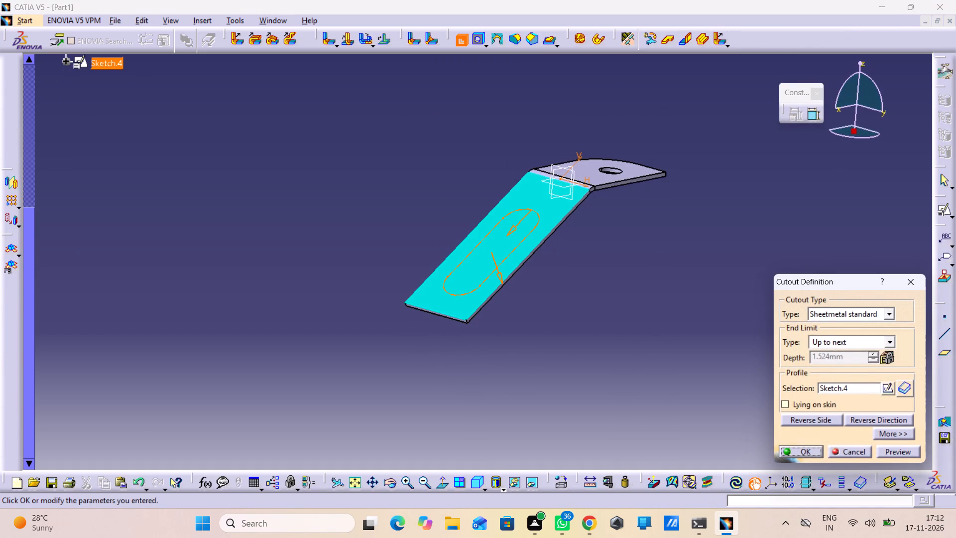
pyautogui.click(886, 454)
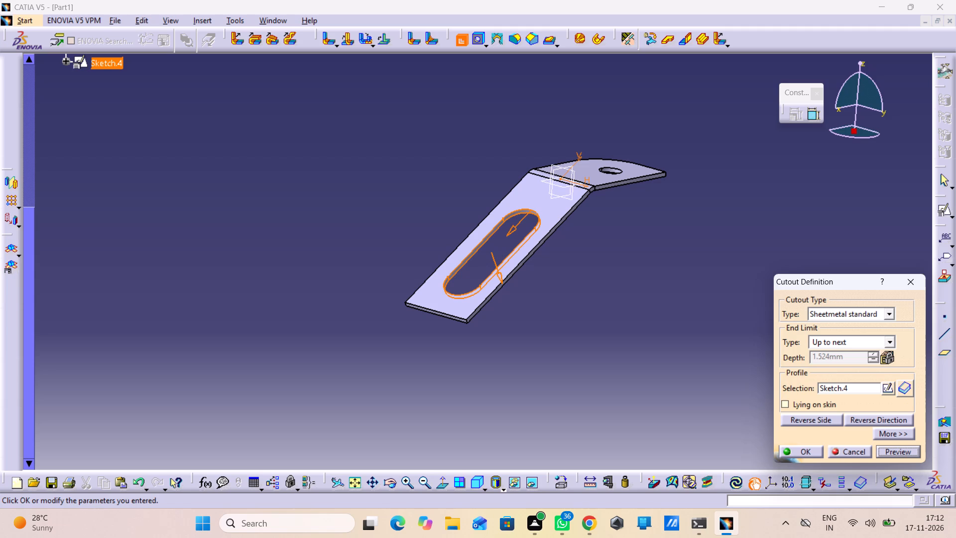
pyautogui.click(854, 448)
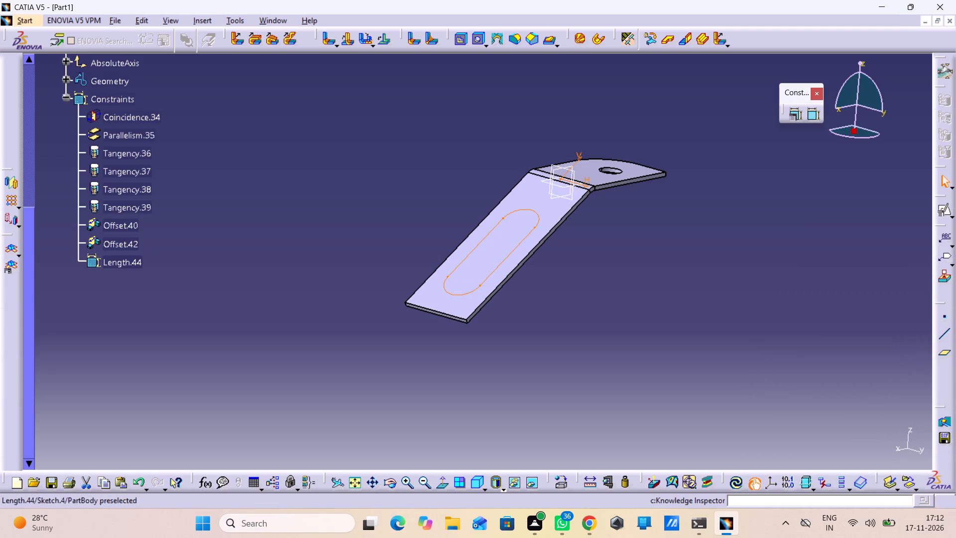
# Reopen the slot sketch and draw a semicircular arc of about 13.13 mm radius around the slot's lower end, centred on its lower arc centre.
pyautogui.scroll(1, 74, 119)
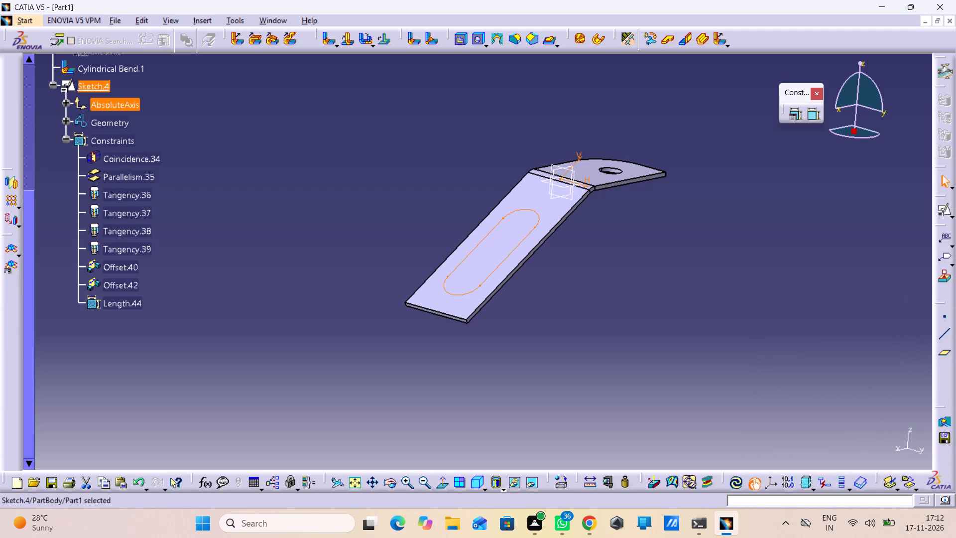
pyautogui.doubleClick(86, 89)
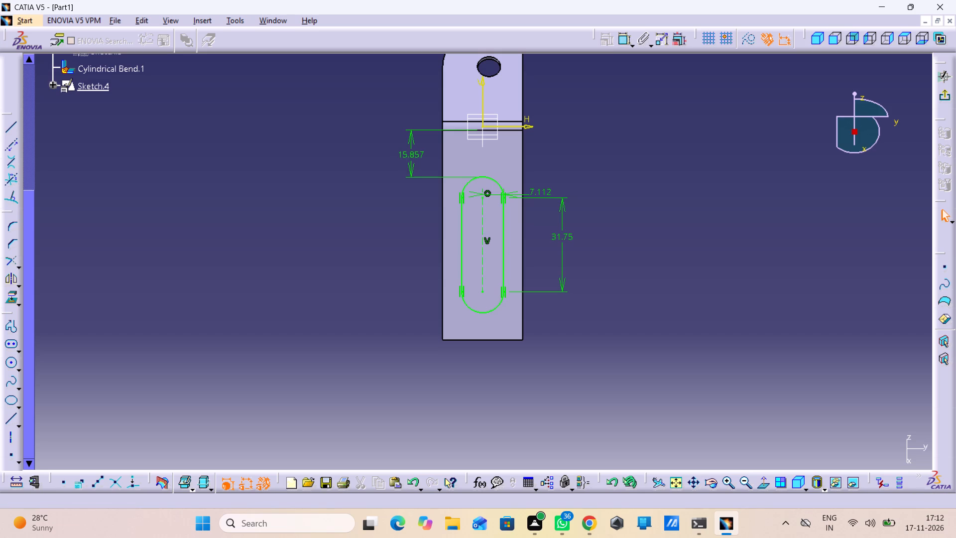
pyautogui.click(13, 368)
pyautogui.click(19, 370)
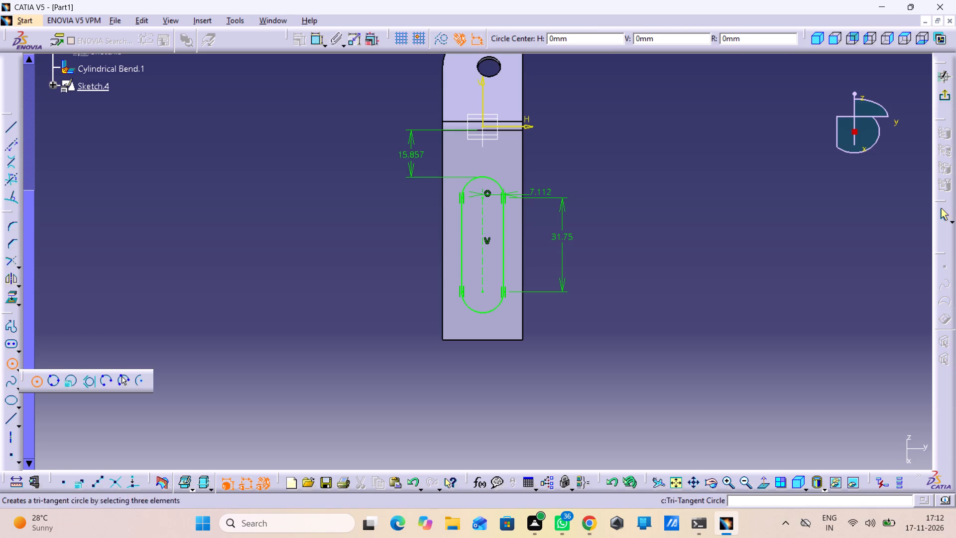
pyautogui.click(138, 382)
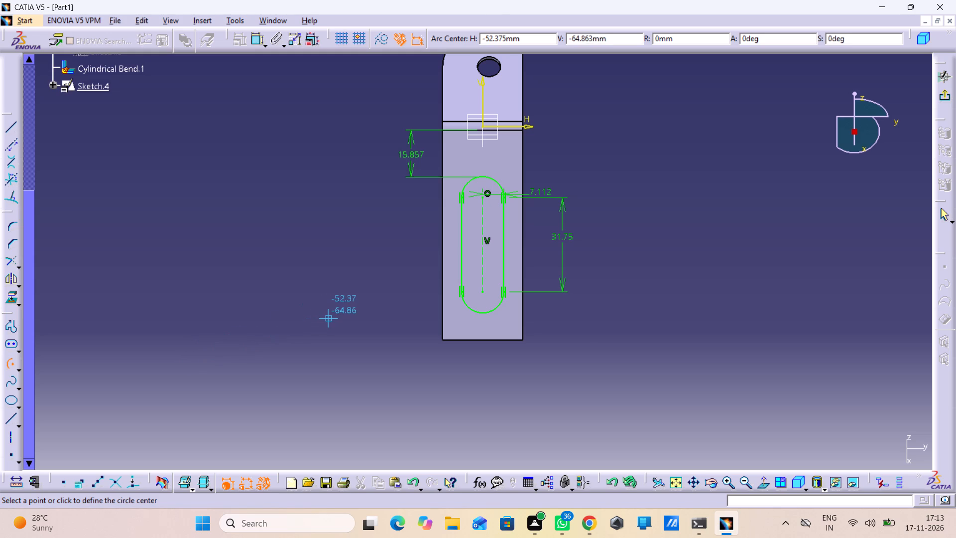
pyautogui.click(481, 291)
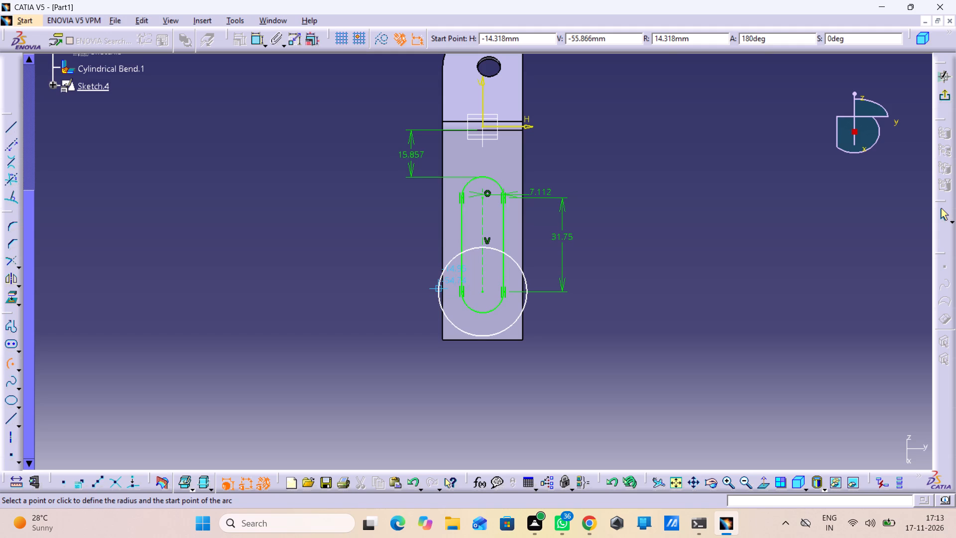
pyautogui.moveTo(443, 292); pyautogui.dragTo(444, 241, button='middle')
pyautogui.rightClick(443, 292)
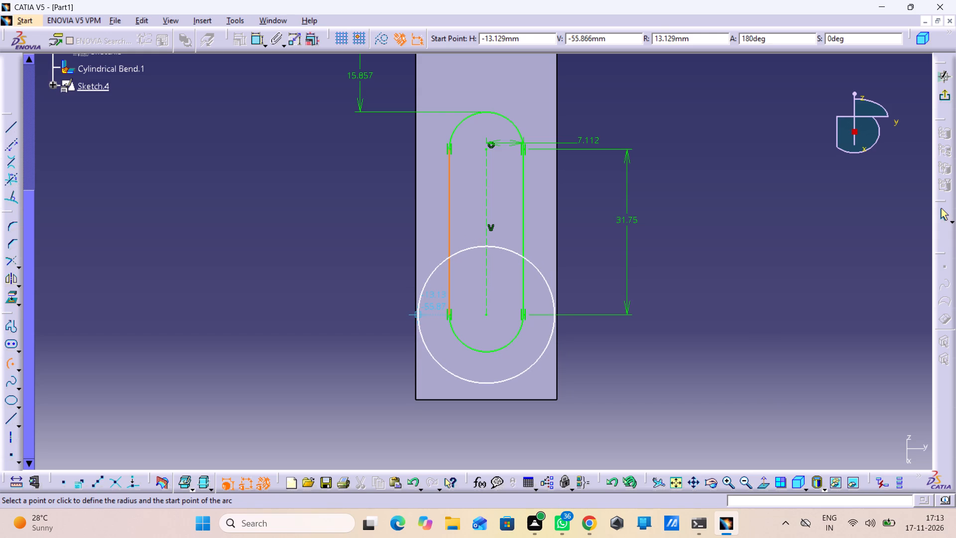
pyautogui.click(418, 311)
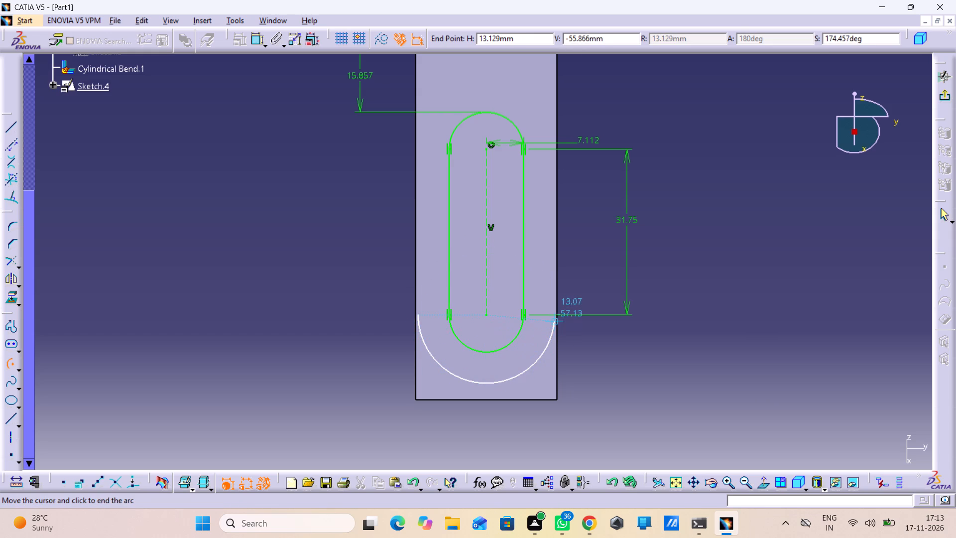
pyautogui.click(548, 313)
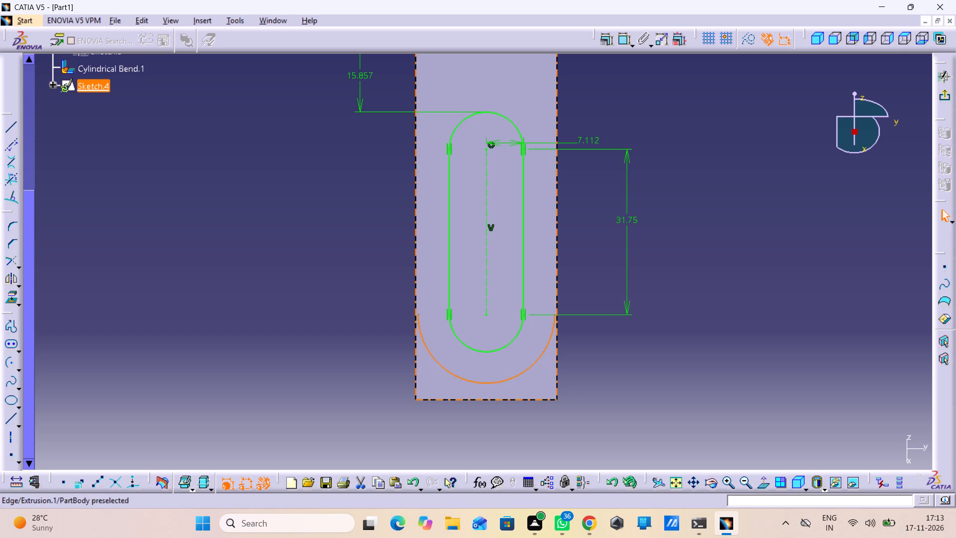
pyautogui.click(616, 348)
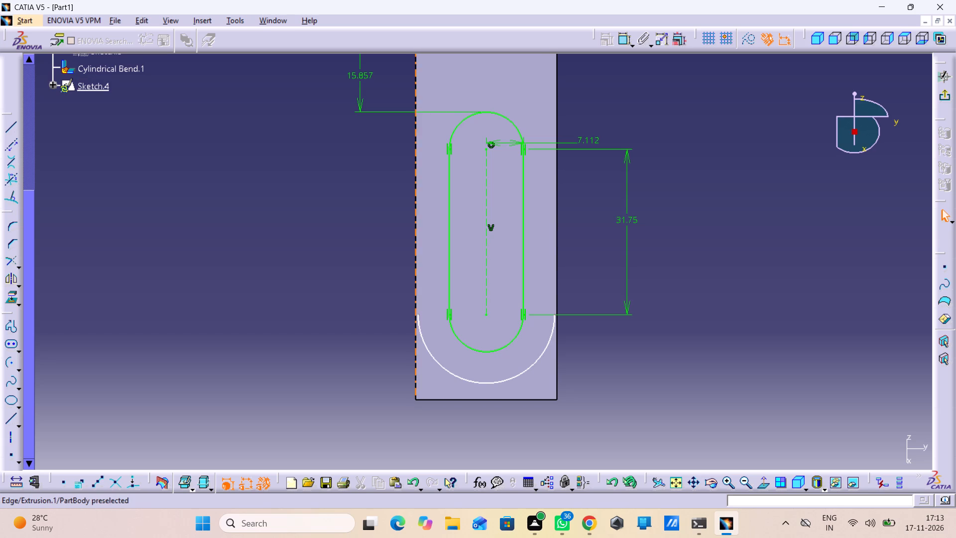
pyautogui.click(11, 444)
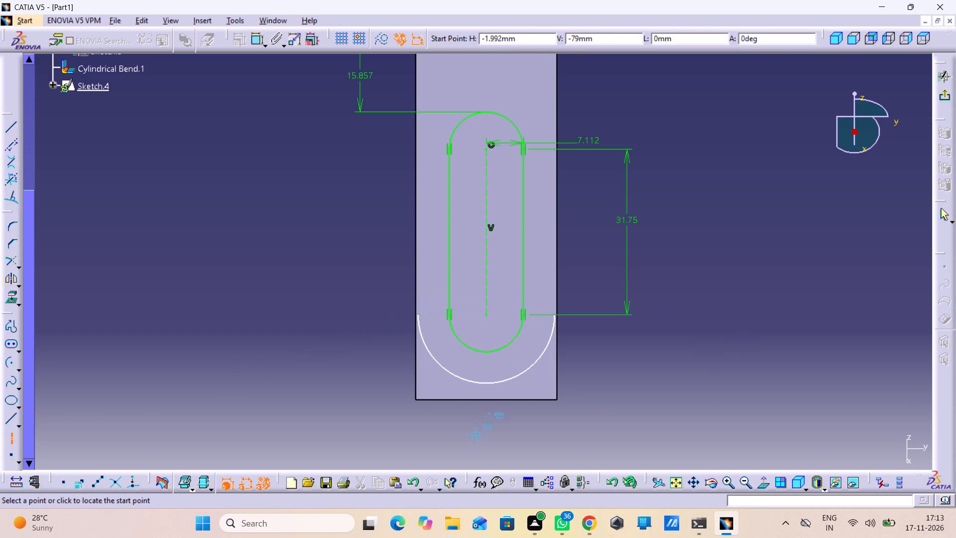
pyautogui.click(12, 441)
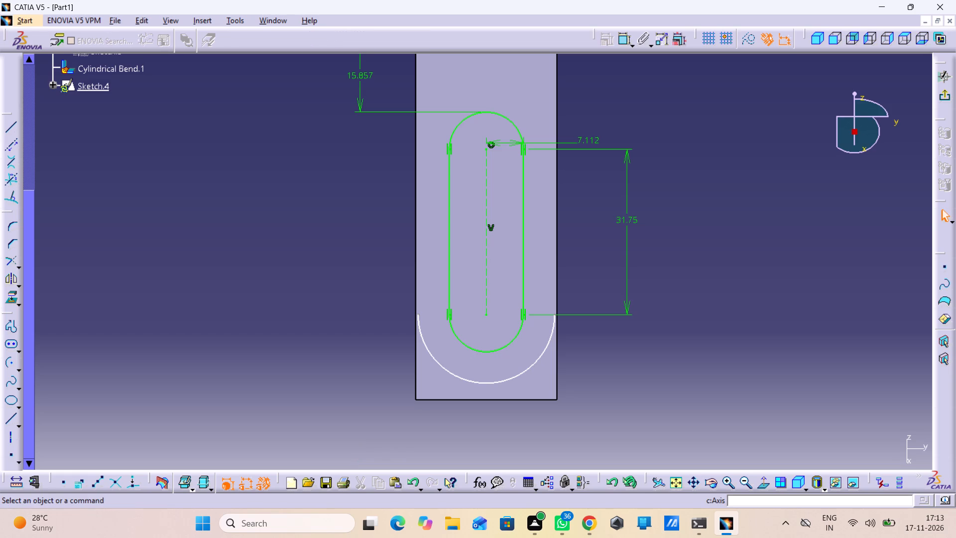
# Constrain both endpoints of the large arc coincident with the two long side edges of the sloping plate.
pyautogui.click(554, 317)
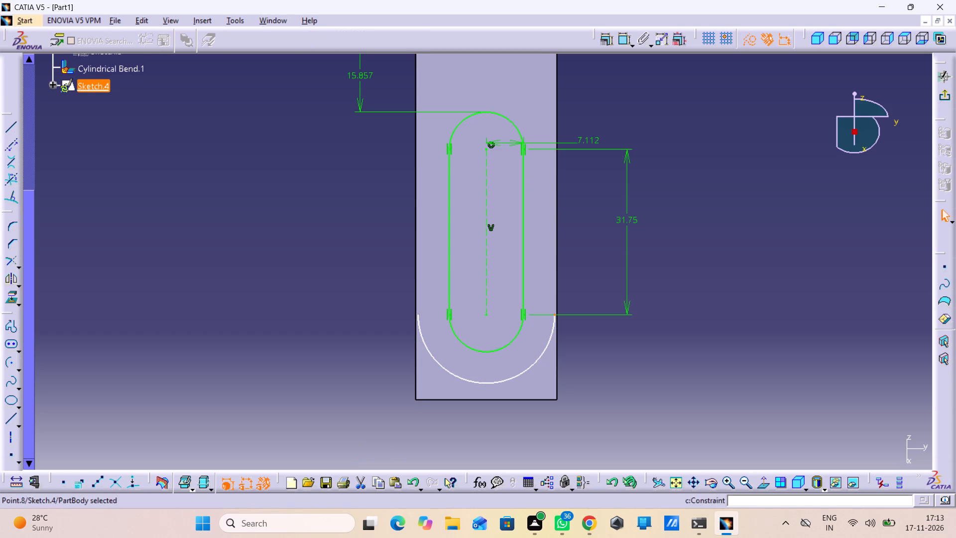
pyautogui.doubleClick(625, 38)
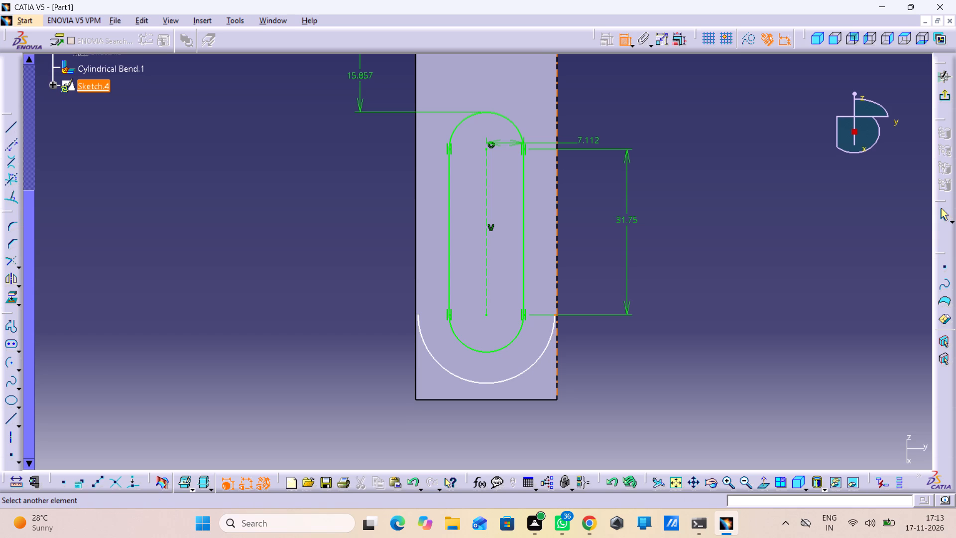
pyautogui.click(557, 306)
pyautogui.moveTo(613, 321); pyautogui.dragTo(615, 326, button='right')
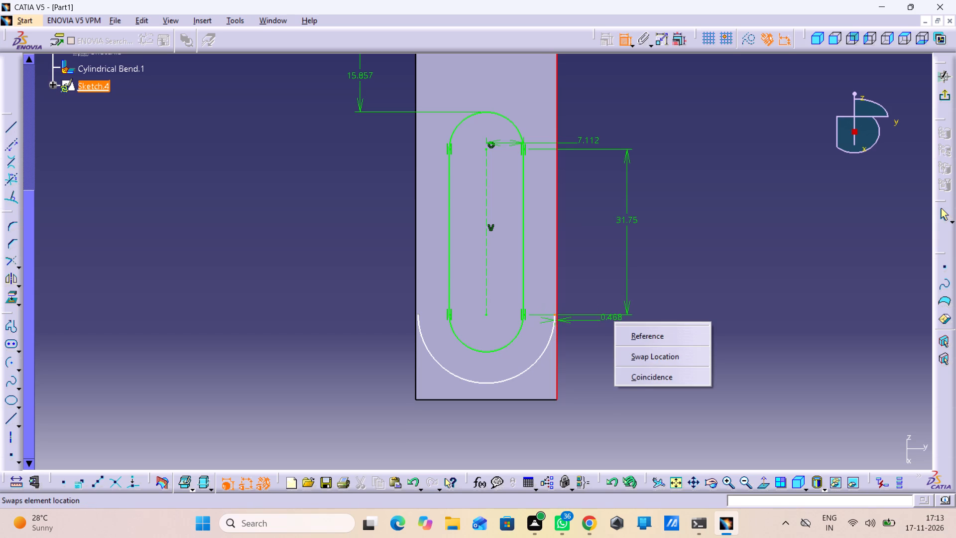
pyautogui.click(635, 382)
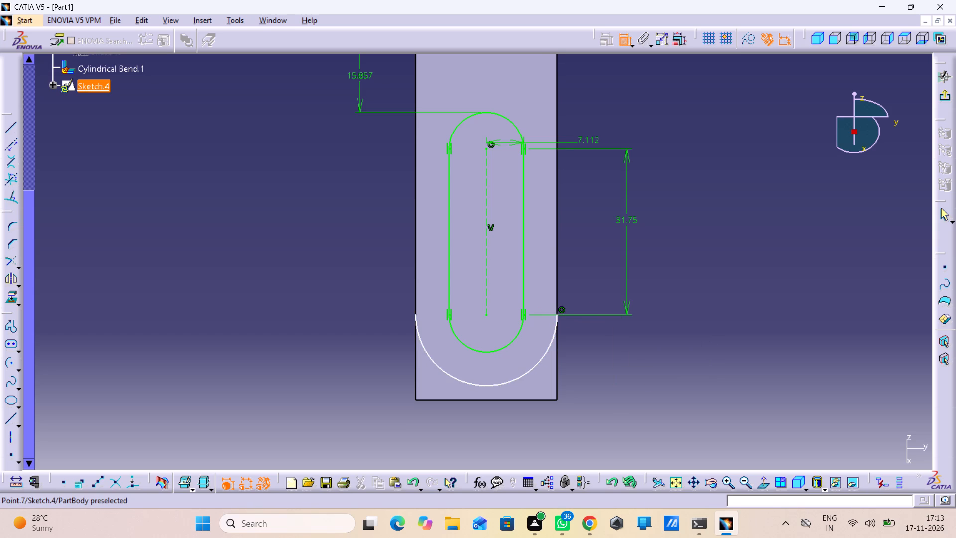
pyautogui.click(416, 317)
pyautogui.click(416, 304)
pyautogui.rightClick(383, 321)
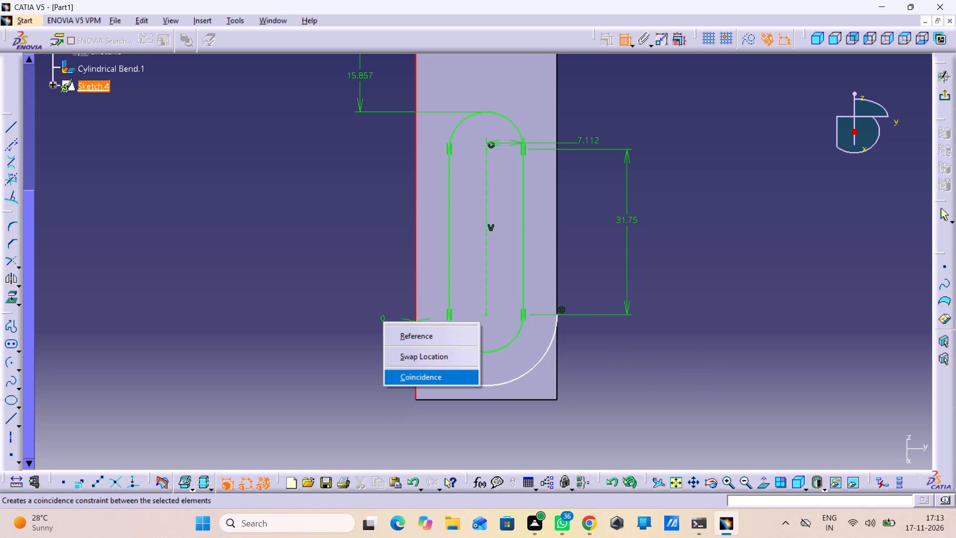
pyautogui.click(407, 379)
pyautogui.click(373, 429)
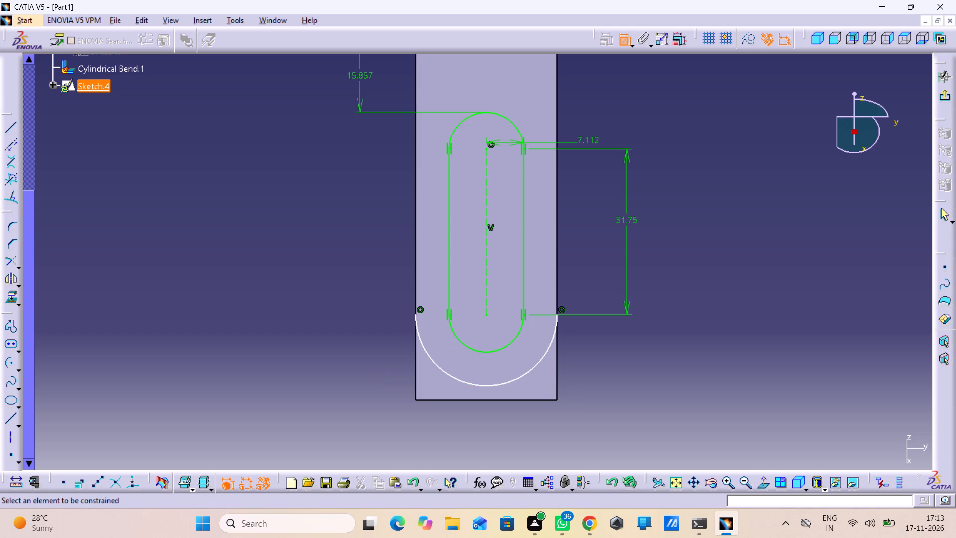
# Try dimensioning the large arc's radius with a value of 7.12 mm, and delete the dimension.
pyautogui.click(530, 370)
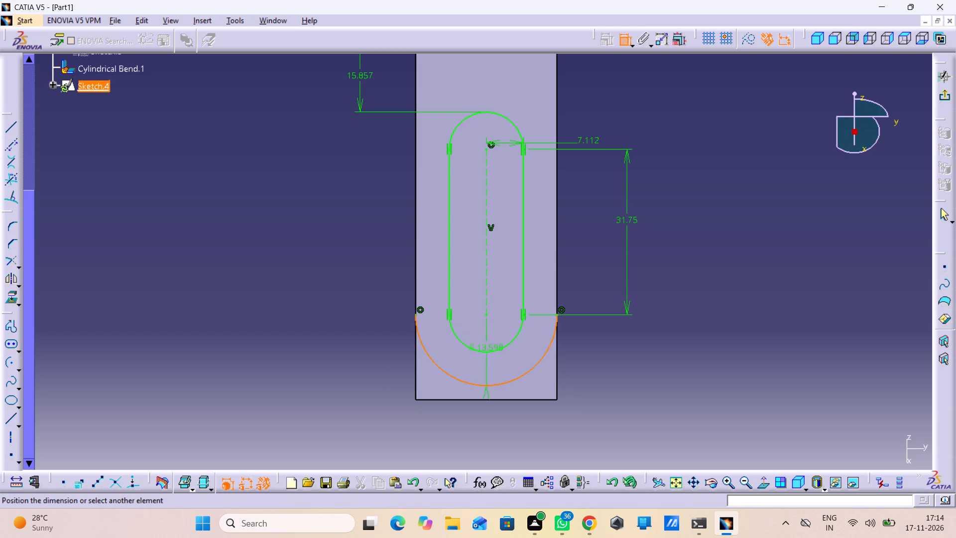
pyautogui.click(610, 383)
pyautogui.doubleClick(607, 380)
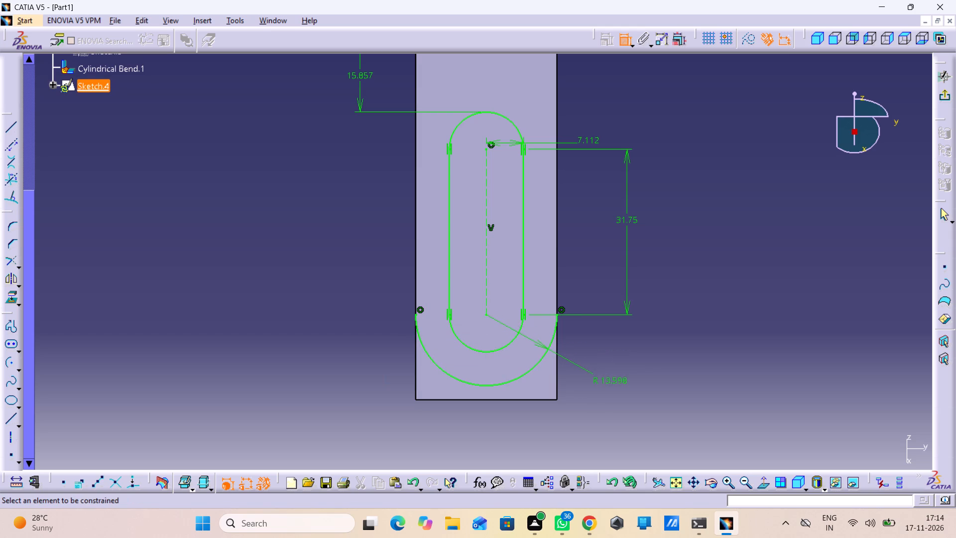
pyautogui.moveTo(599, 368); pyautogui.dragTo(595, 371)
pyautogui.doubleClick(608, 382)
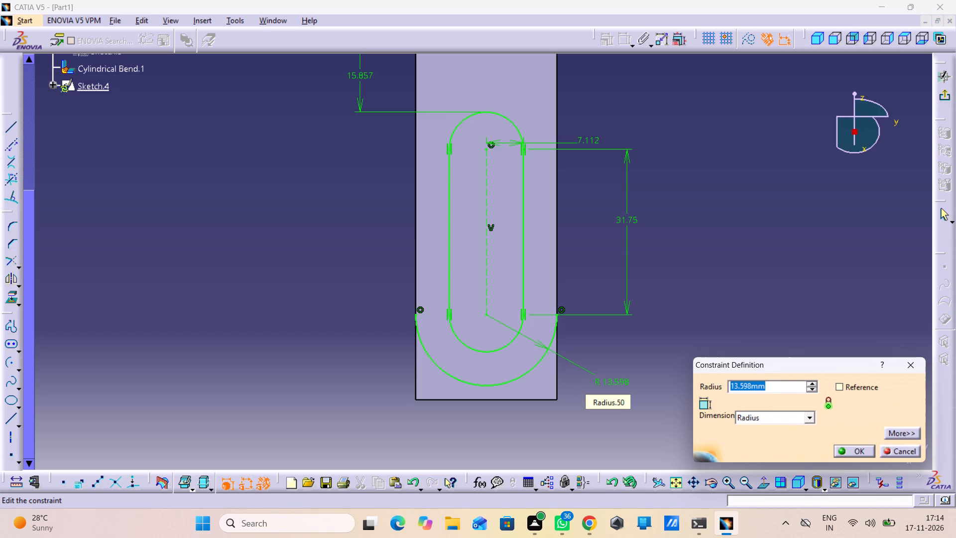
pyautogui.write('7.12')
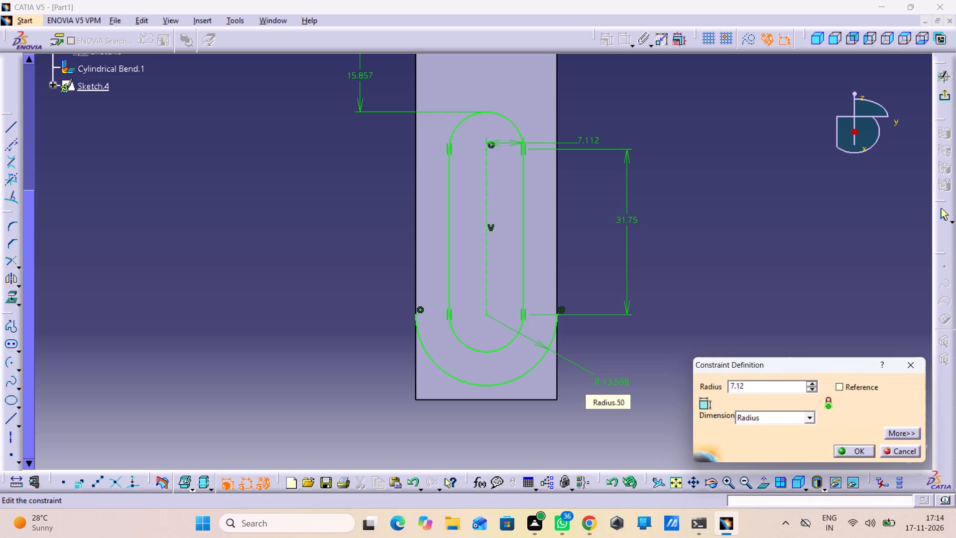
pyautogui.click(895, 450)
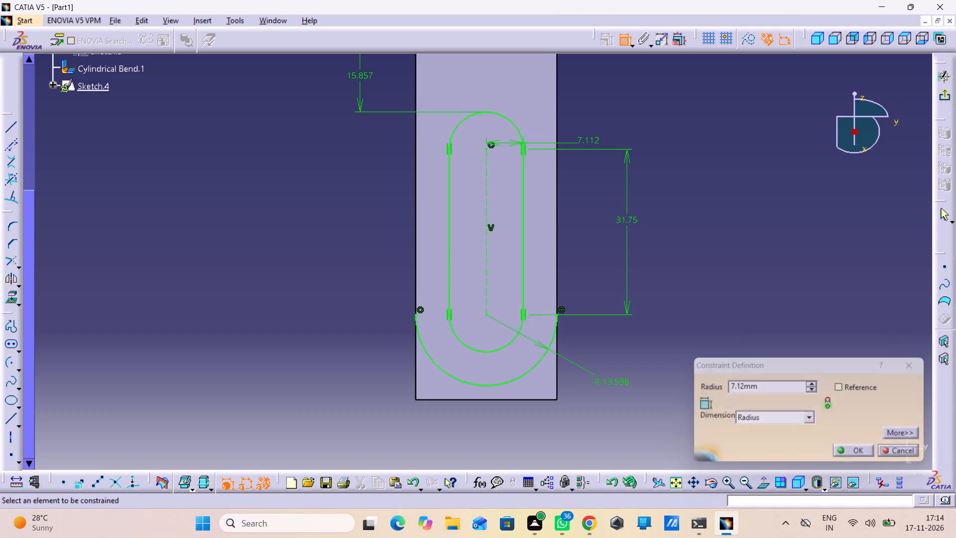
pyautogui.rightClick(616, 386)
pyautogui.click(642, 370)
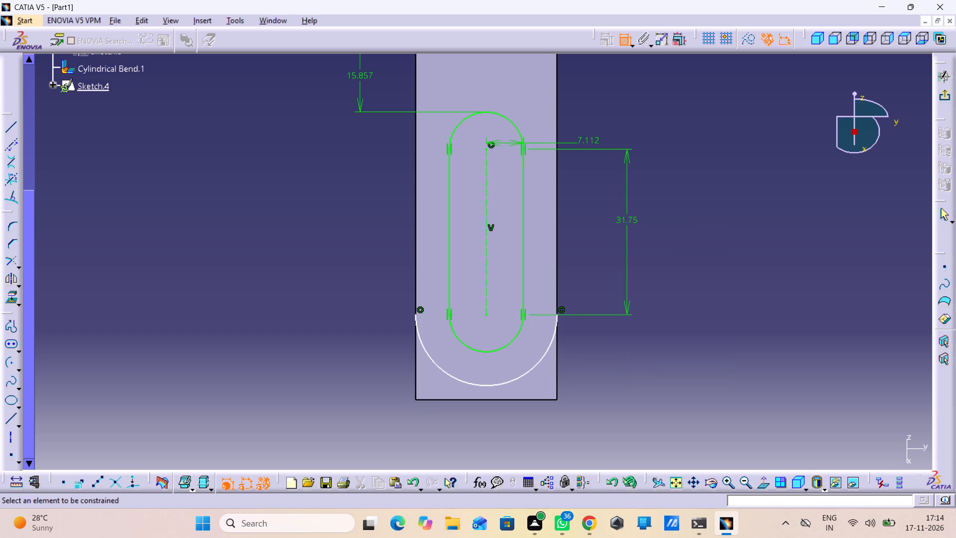
# Dimension the large arc's radius and set it to 13.97 mm.
pyautogui.click(544, 356)
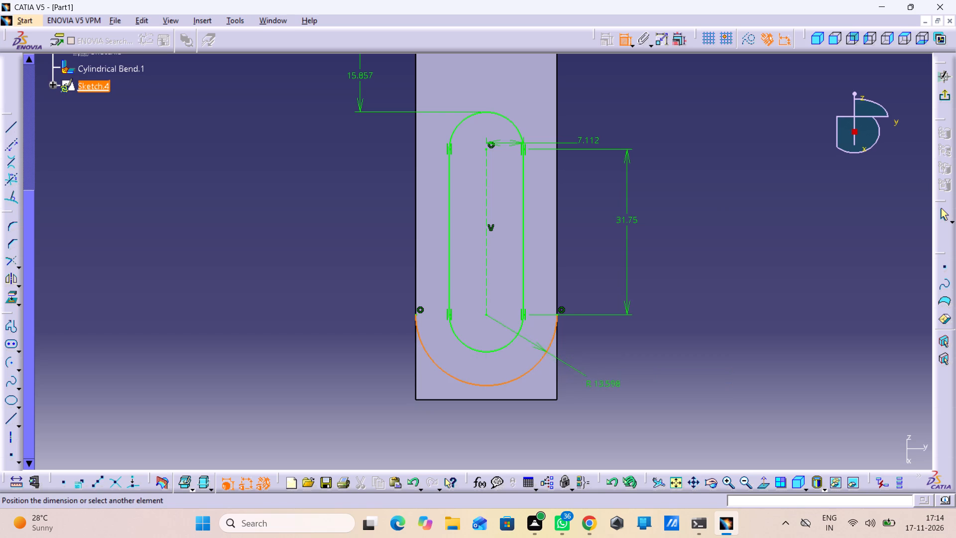
pyautogui.click(609, 382)
pyautogui.doubleClick(614, 377)
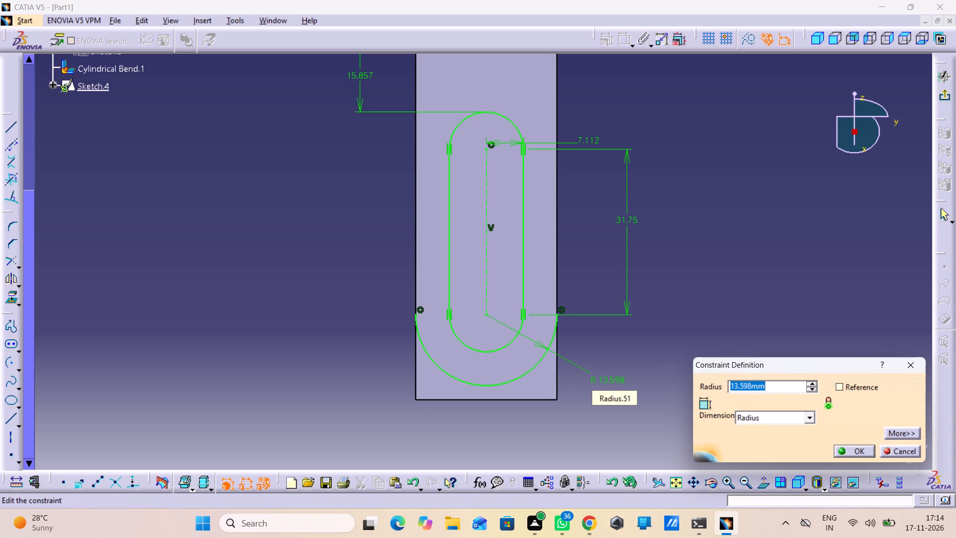
pyautogui.write('13.')
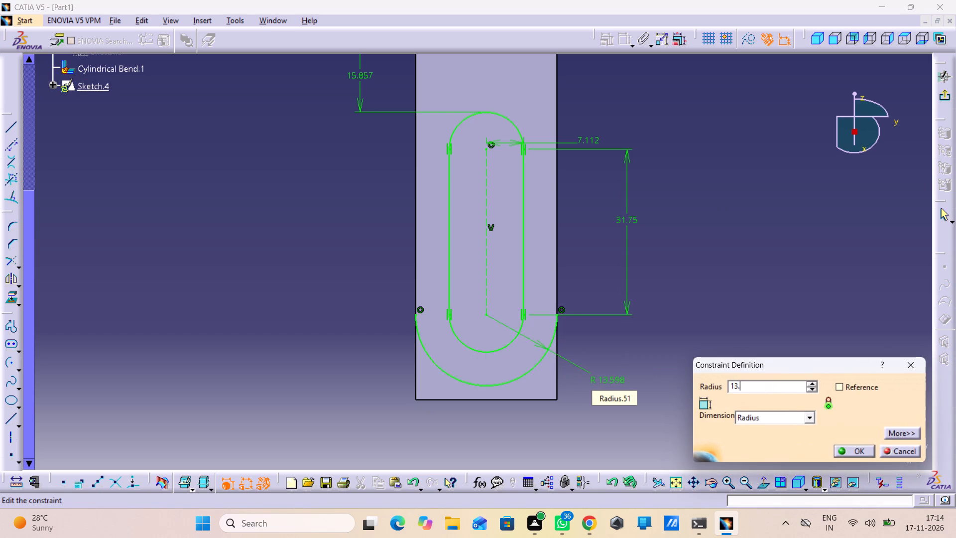
pyautogui.write('97')
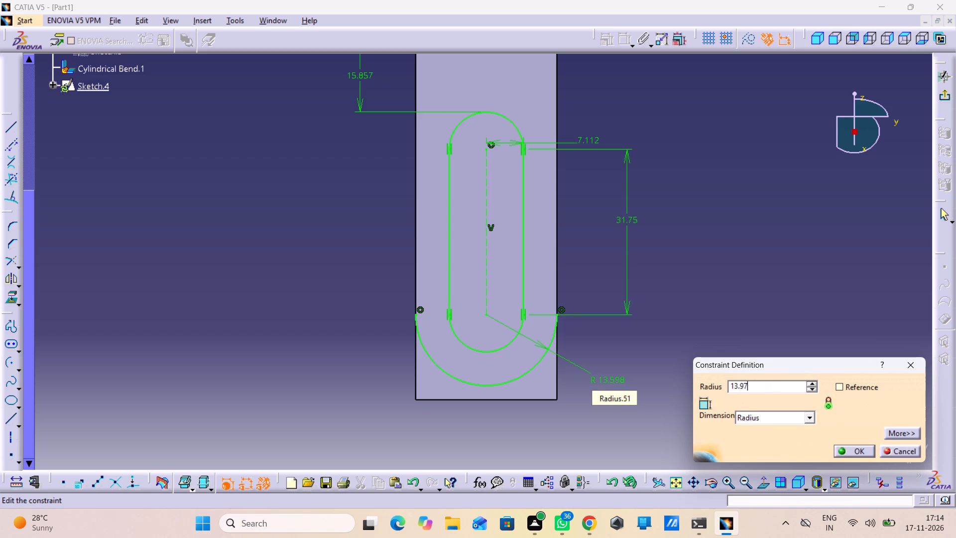
pyautogui.press('Return')
pyautogui.click(619, 373)
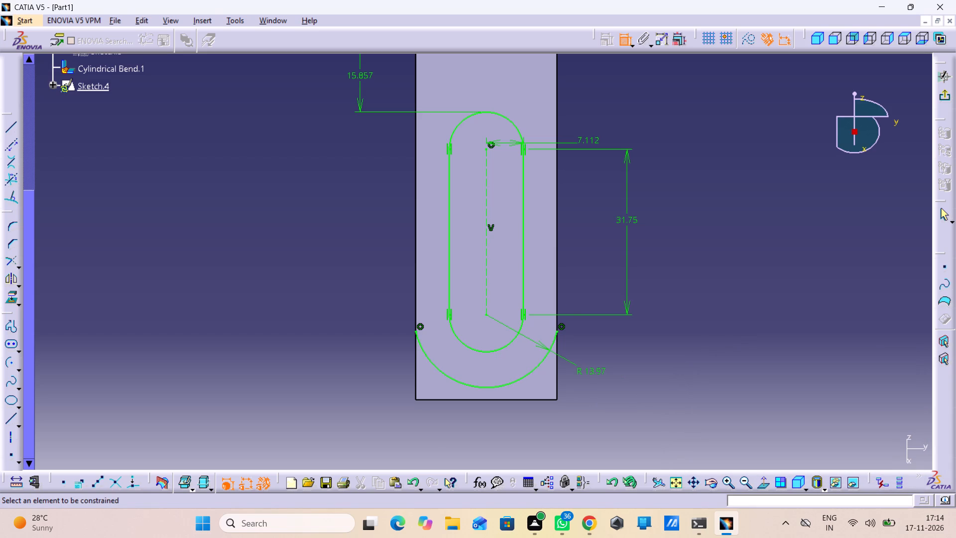
# Exit the sketch and create a Sheetmetal standard Cut Out from it with the Up to next limit, accepting the open profile.
pyautogui.click(950, 98)
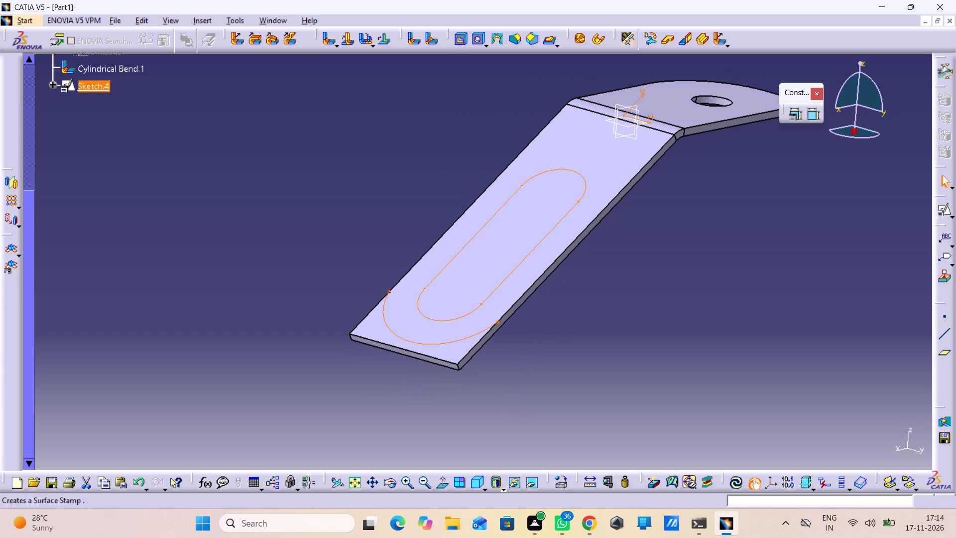
pyautogui.click(454, 40)
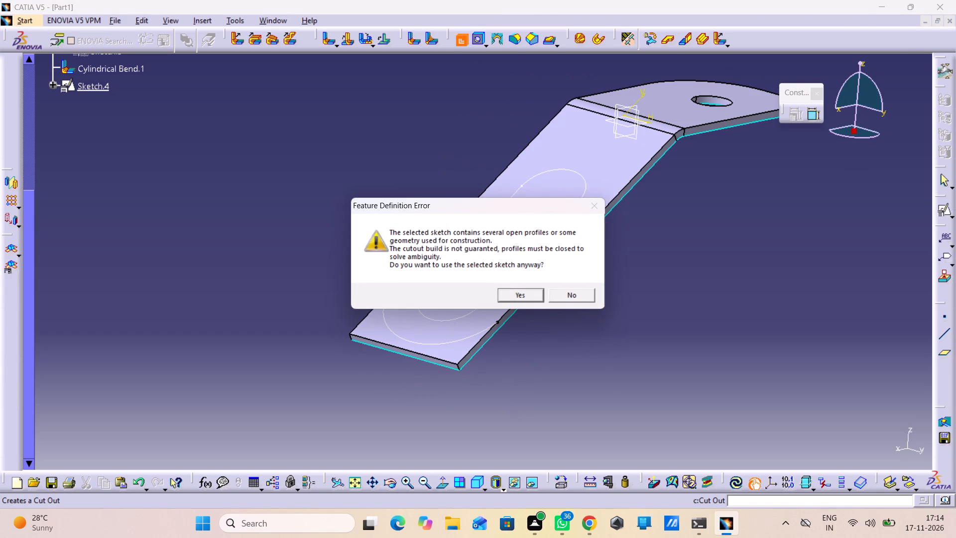
pyautogui.click(508, 293)
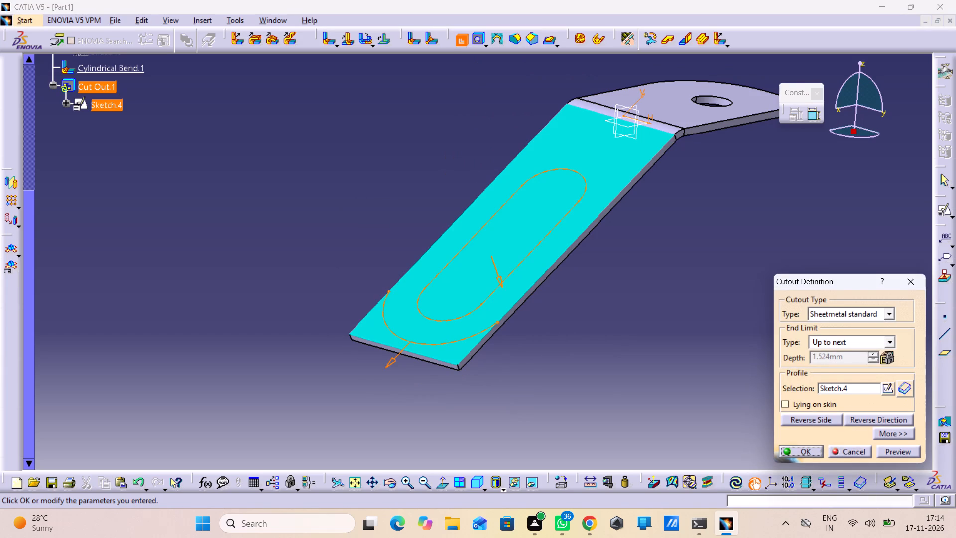
pyautogui.click(898, 457)
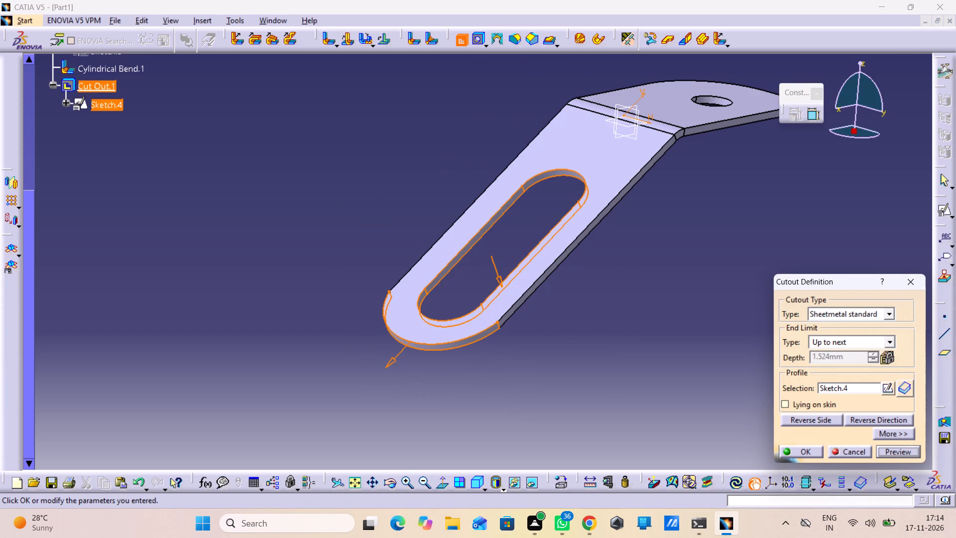
pyautogui.click(795, 456)
pyautogui.click(704, 422)
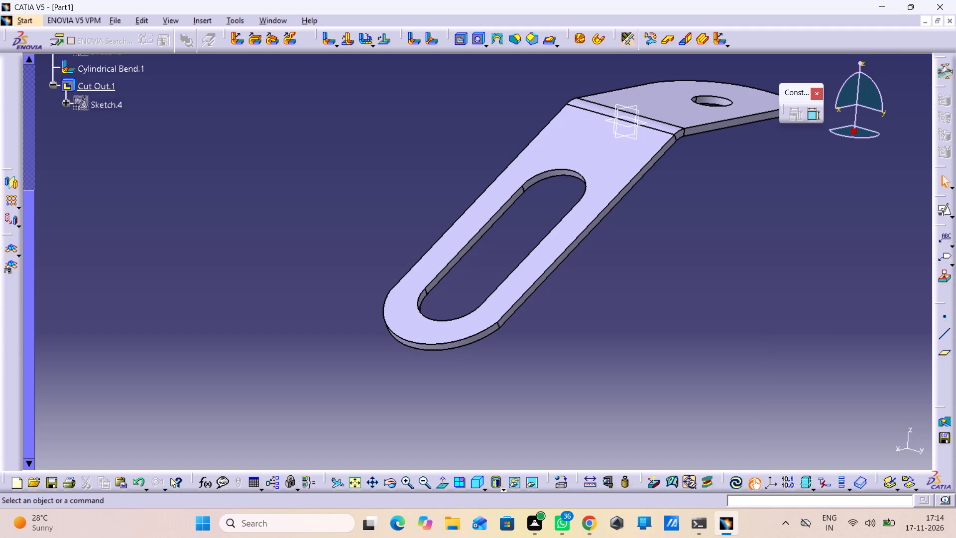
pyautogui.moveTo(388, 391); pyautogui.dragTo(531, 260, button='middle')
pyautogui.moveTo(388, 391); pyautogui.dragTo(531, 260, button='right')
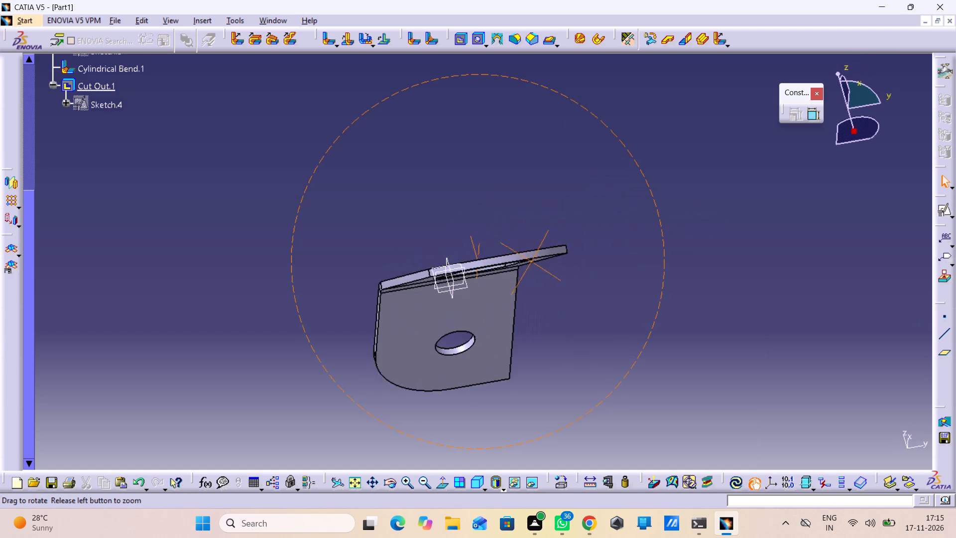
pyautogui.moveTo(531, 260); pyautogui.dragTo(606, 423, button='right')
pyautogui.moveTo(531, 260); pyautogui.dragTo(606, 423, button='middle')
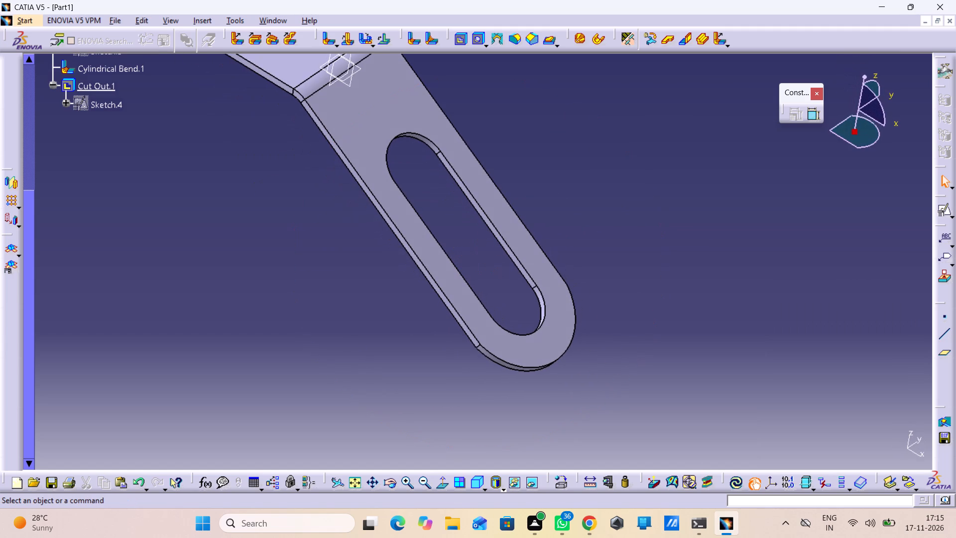
# Examine the rounded slotted end, the bend and the holed wall from several angles.
pyautogui.moveTo(572, 232); pyautogui.dragTo(480, 267, button='middle')
pyautogui.moveTo(572, 232); pyautogui.dragTo(480, 267, button='right')
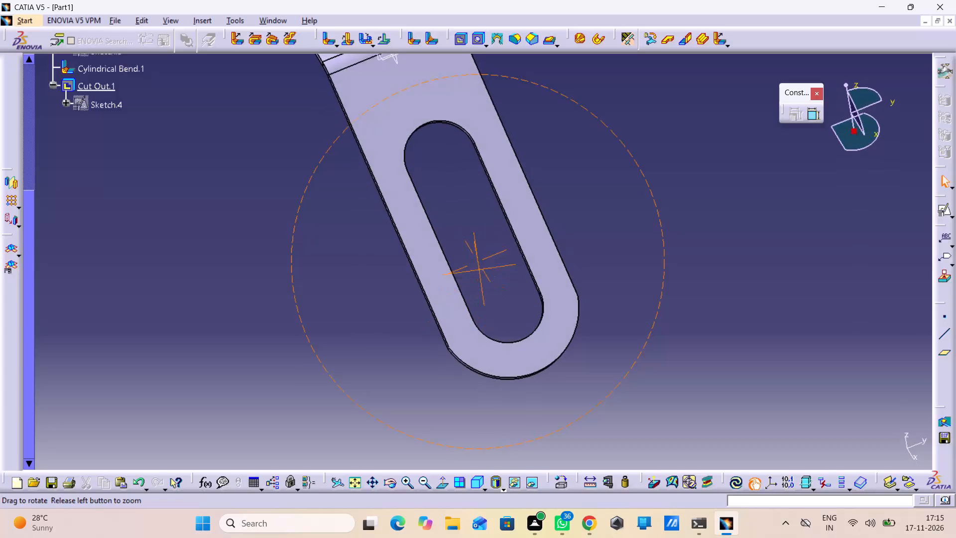
pyautogui.moveTo(480, 267); pyautogui.dragTo(484, 258, button='middle')
pyautogui.moveTo(480, 267); pyautogui.dragTo(484, 258, button='right')
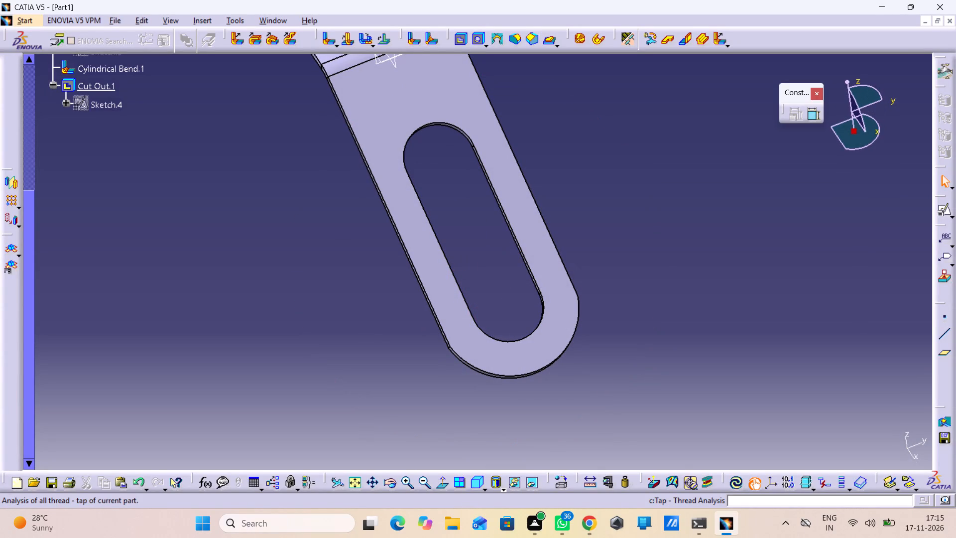
pyautogui.moveTo(416, 356); pyautogui.dragTo(413, 383, button='middle')
pyautogui.rightClick(416, 356)
pyautogui.moveTo(402, 372); pyautogui.dragTo(445, 461, button='middle')
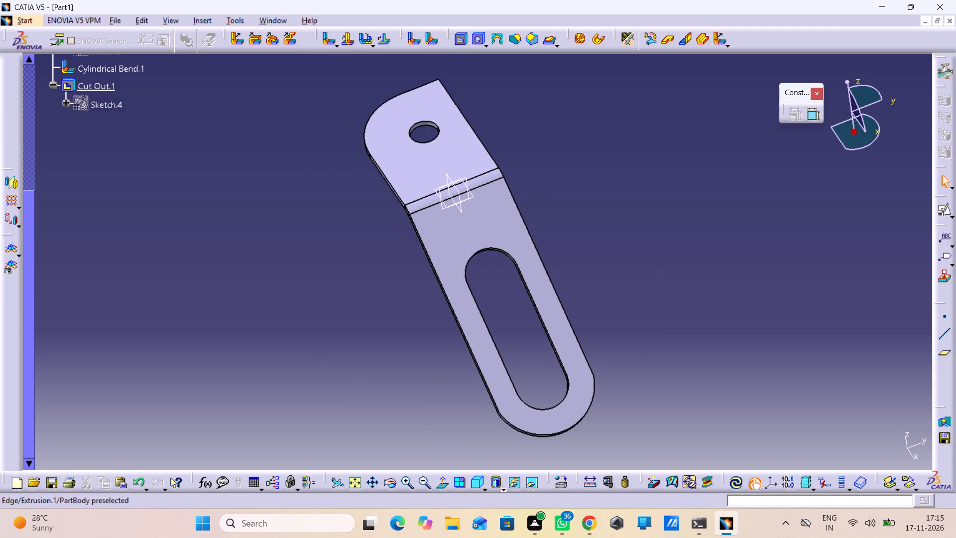
pyautogui.moveTo(341, 239); pyautogui.dragTo(366, 297, button='middle')
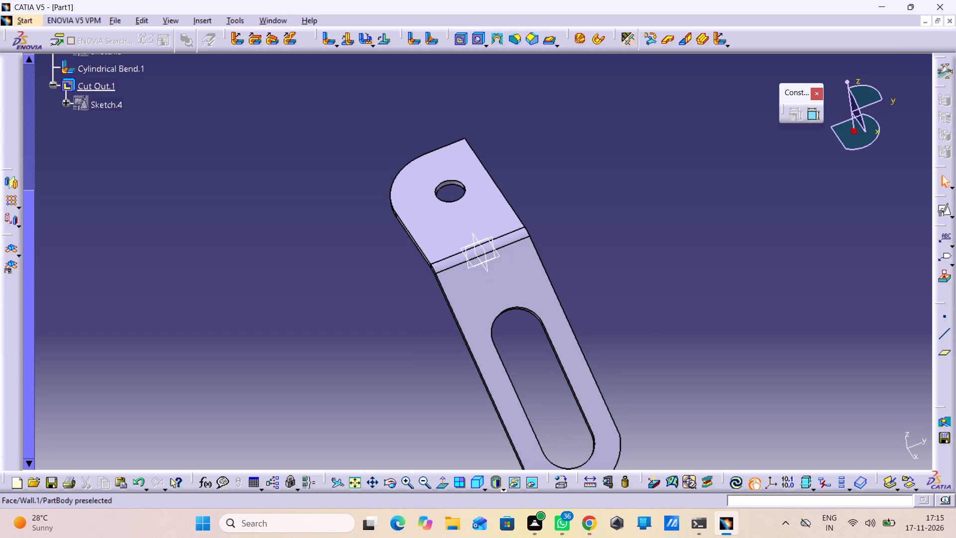
pyautogui.moveTo(569, 188); pyautogui.dragTo(236, 199, button='middle')
pyautogui.moveTo(569, 188); pyautogui.dragTo(236, 199, button='right')
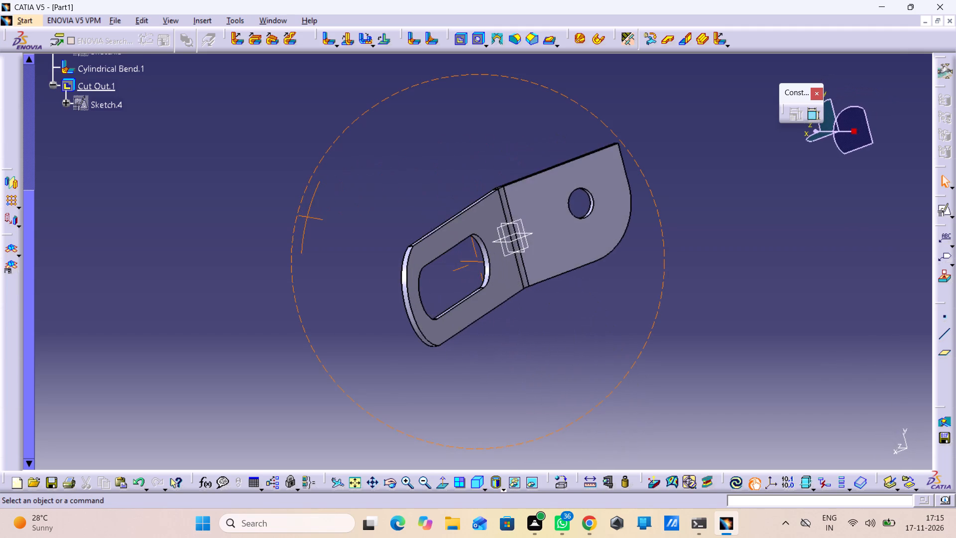
pyautogui.moveTo(236, 199); pyautogui.dragTo(399, 278, button='middle')
pyautogui.moveTo(236, 199); pyautogui.dragTo(399, 278, button='right')
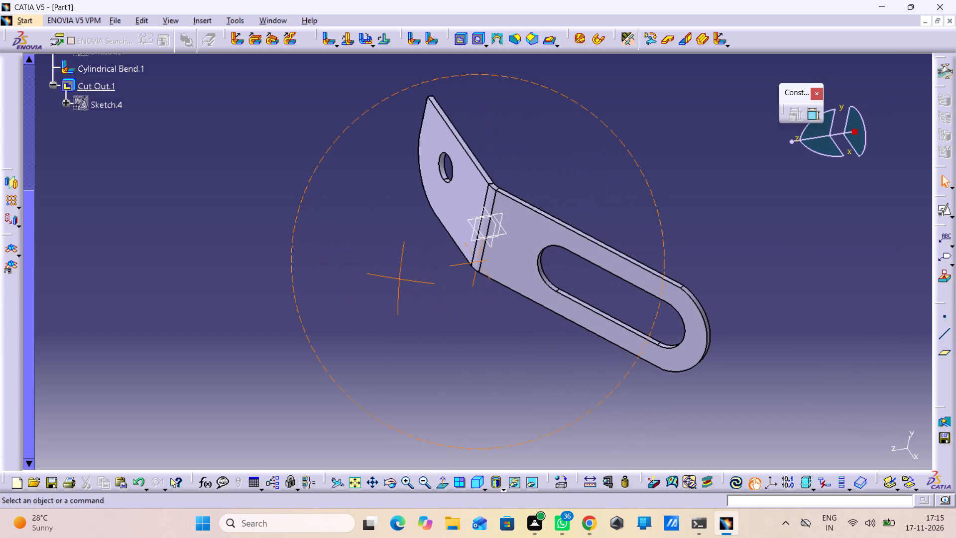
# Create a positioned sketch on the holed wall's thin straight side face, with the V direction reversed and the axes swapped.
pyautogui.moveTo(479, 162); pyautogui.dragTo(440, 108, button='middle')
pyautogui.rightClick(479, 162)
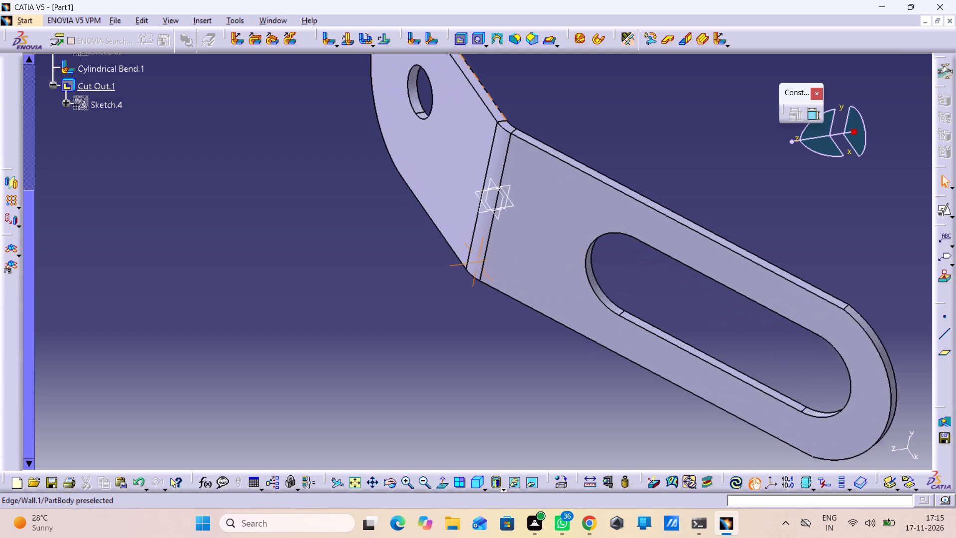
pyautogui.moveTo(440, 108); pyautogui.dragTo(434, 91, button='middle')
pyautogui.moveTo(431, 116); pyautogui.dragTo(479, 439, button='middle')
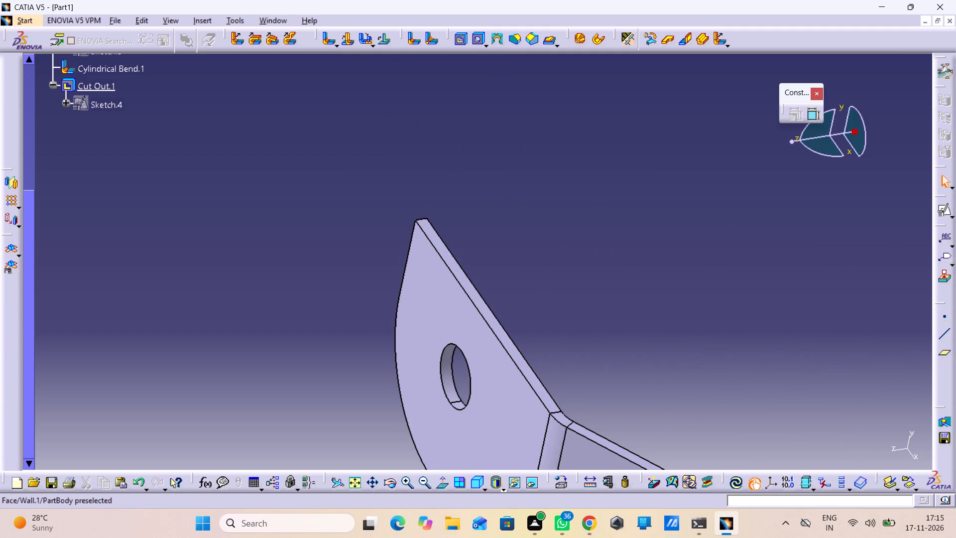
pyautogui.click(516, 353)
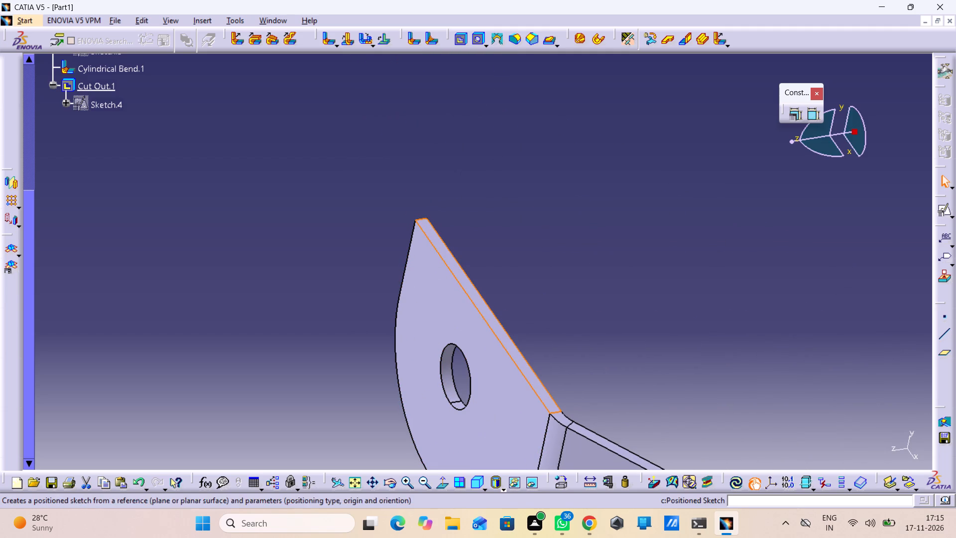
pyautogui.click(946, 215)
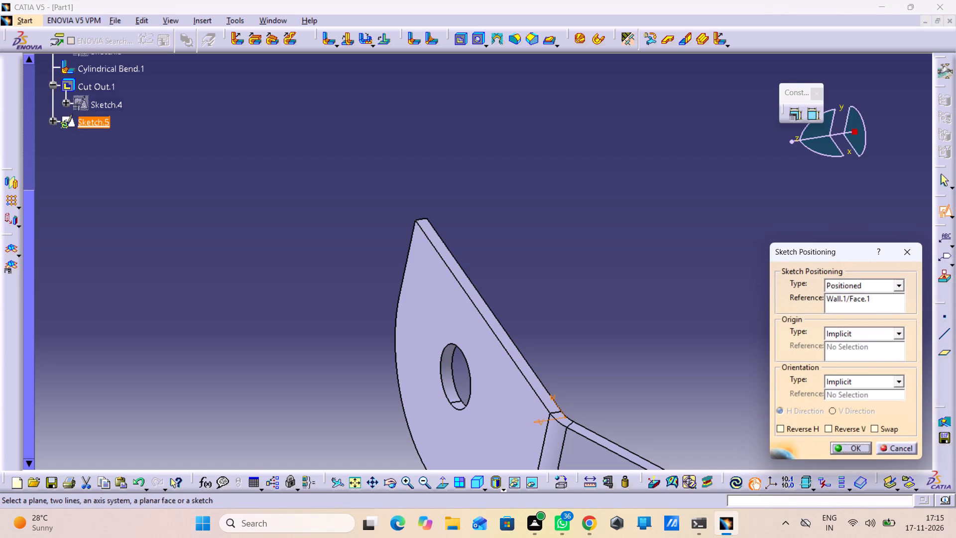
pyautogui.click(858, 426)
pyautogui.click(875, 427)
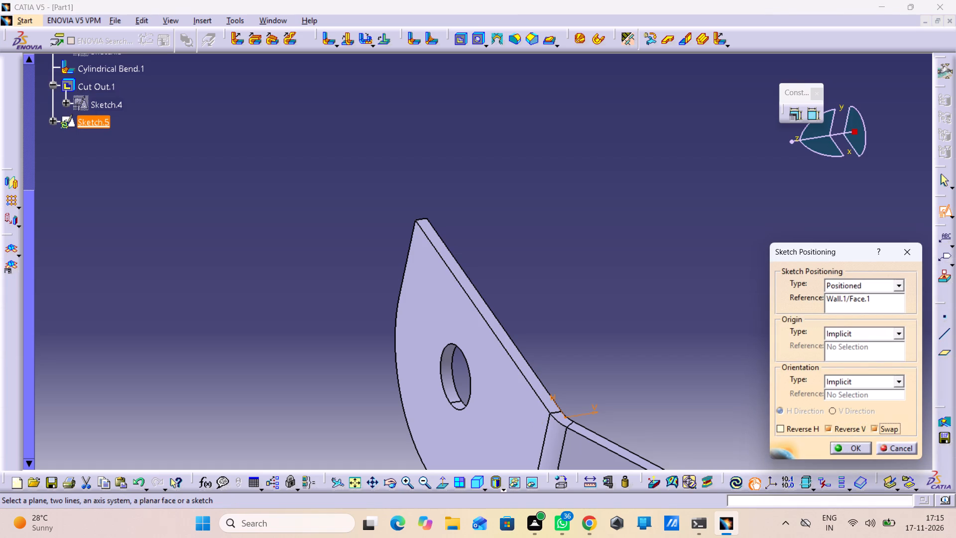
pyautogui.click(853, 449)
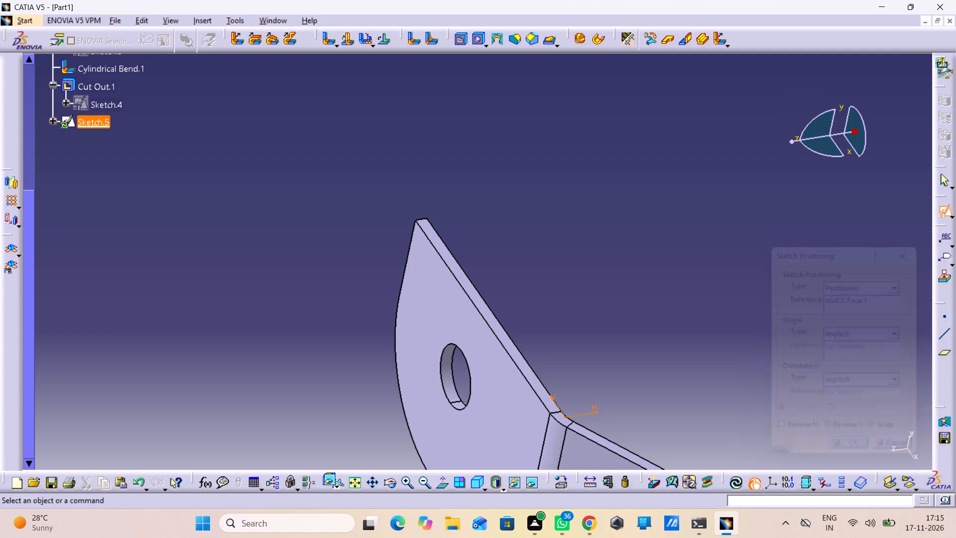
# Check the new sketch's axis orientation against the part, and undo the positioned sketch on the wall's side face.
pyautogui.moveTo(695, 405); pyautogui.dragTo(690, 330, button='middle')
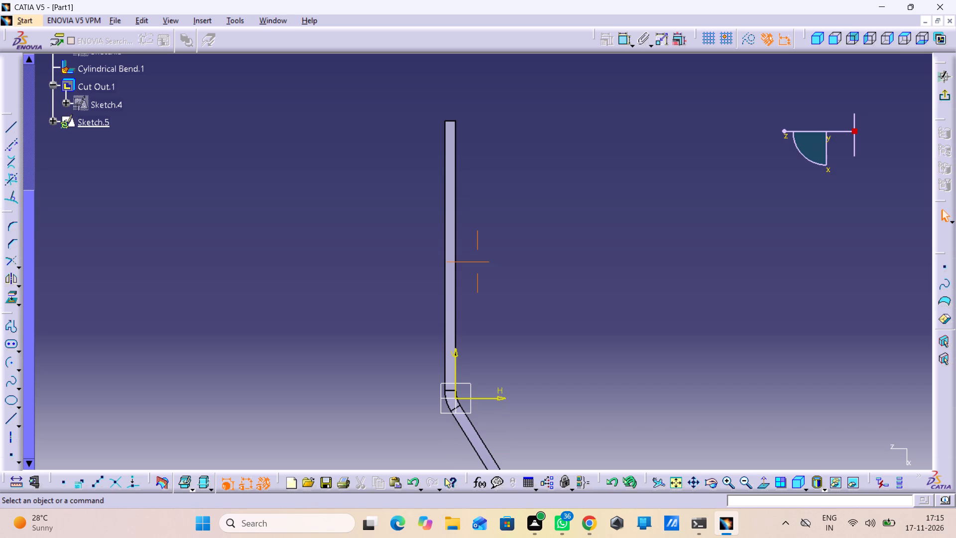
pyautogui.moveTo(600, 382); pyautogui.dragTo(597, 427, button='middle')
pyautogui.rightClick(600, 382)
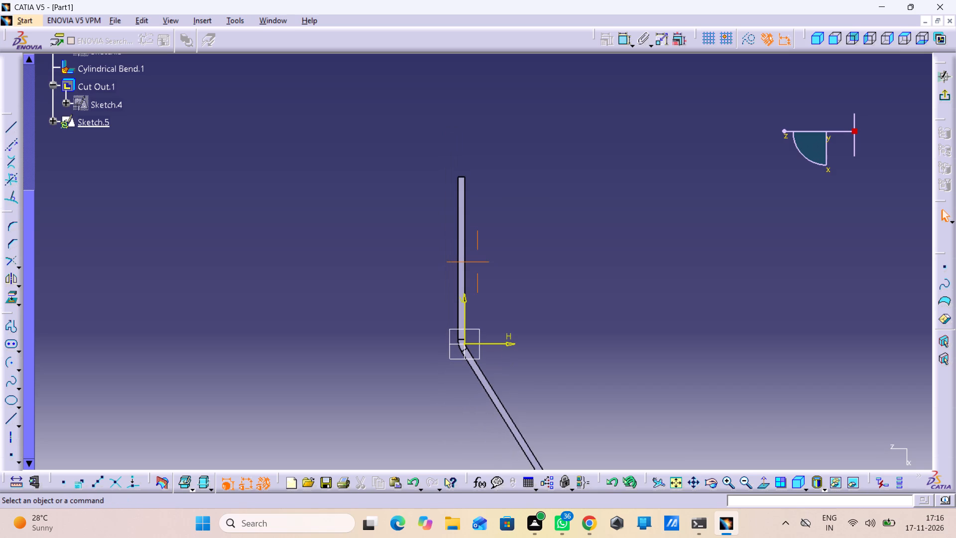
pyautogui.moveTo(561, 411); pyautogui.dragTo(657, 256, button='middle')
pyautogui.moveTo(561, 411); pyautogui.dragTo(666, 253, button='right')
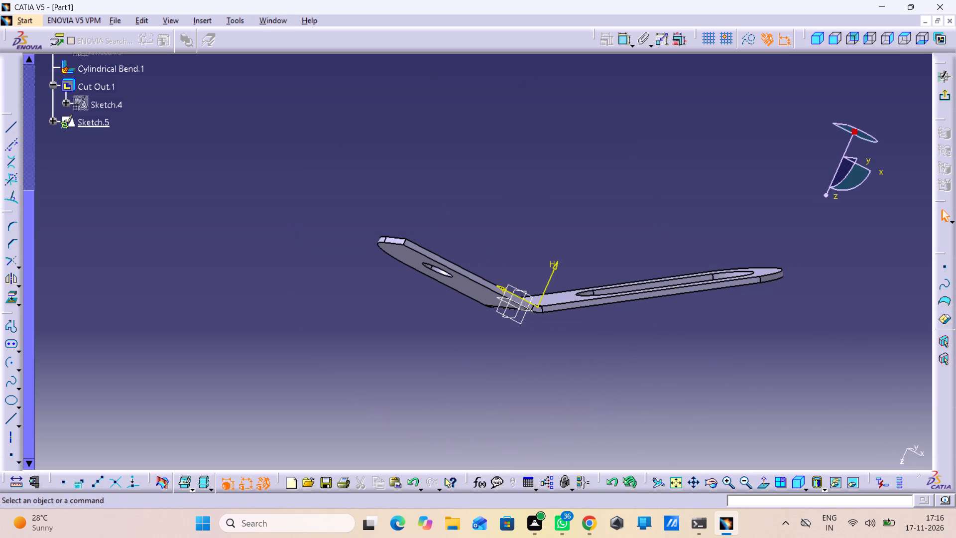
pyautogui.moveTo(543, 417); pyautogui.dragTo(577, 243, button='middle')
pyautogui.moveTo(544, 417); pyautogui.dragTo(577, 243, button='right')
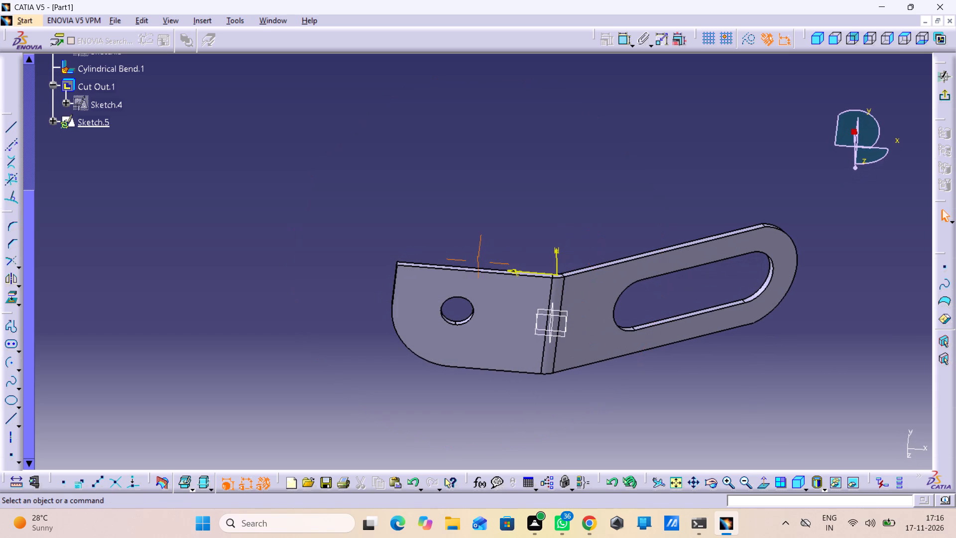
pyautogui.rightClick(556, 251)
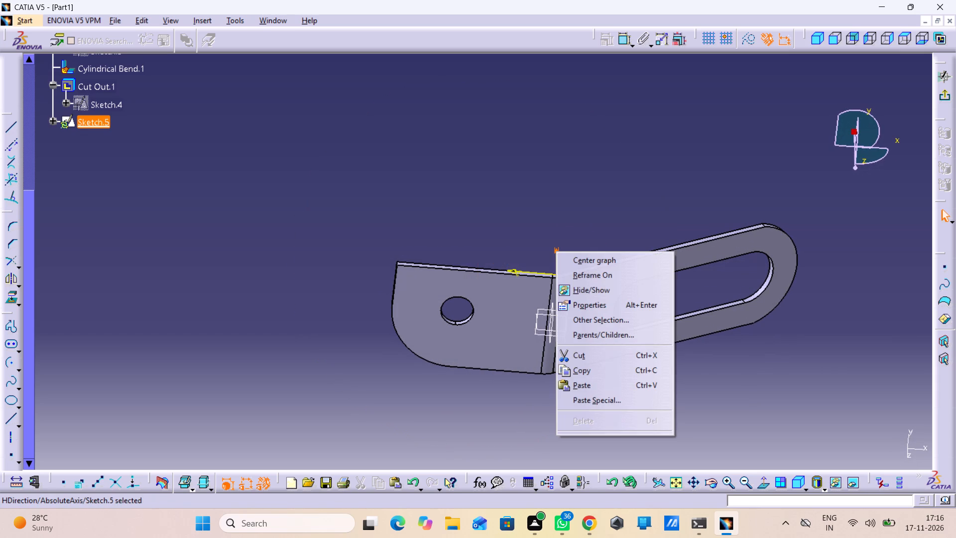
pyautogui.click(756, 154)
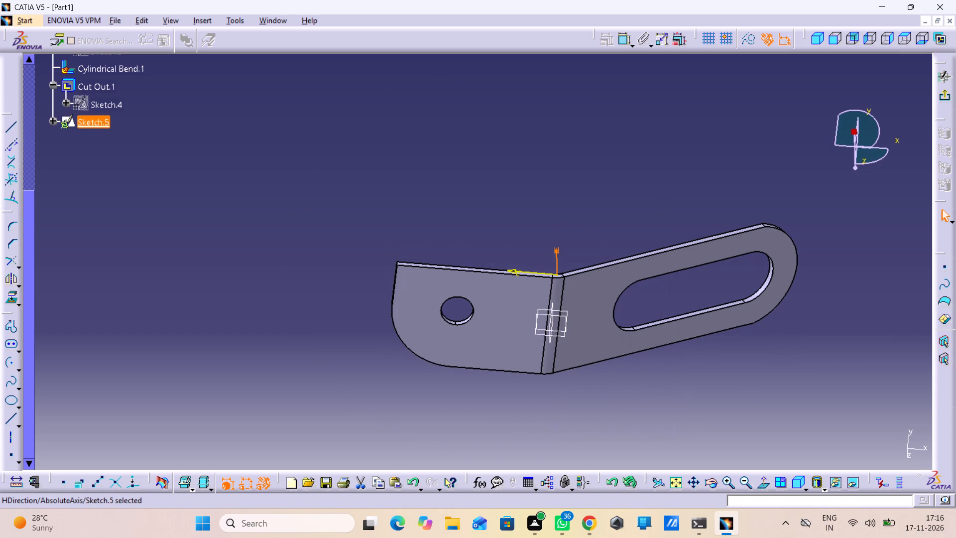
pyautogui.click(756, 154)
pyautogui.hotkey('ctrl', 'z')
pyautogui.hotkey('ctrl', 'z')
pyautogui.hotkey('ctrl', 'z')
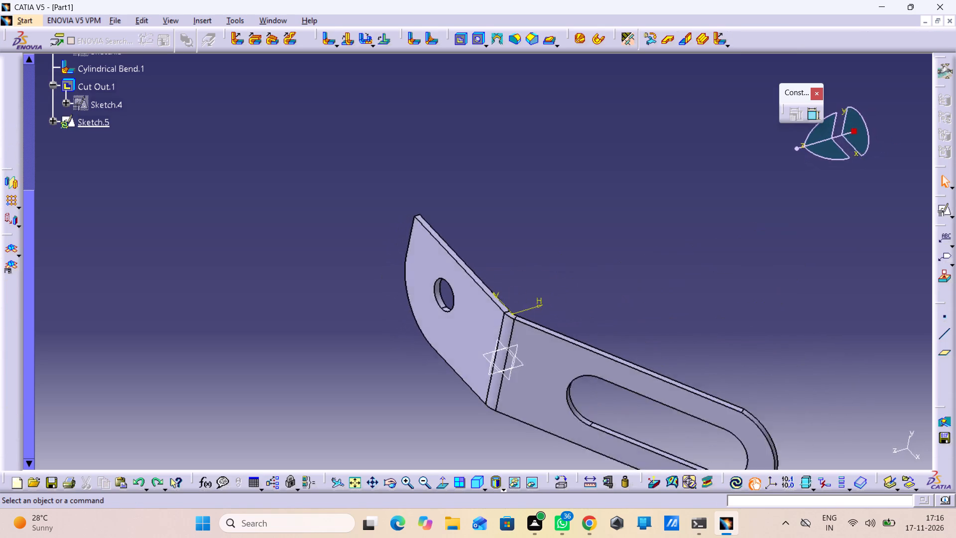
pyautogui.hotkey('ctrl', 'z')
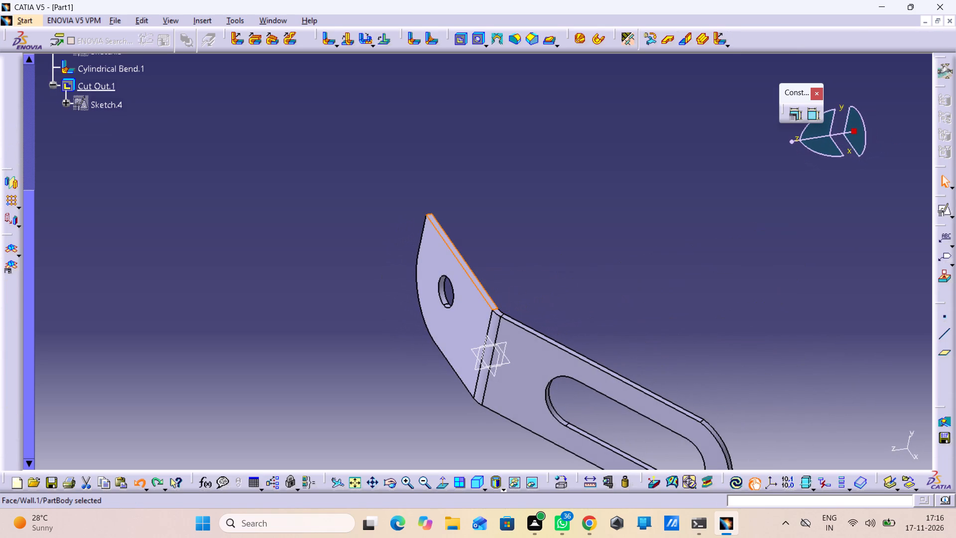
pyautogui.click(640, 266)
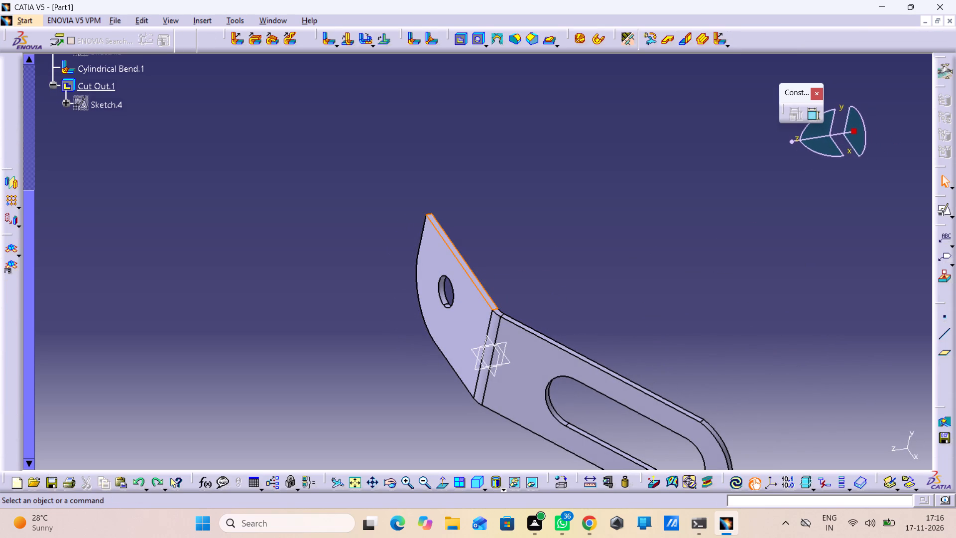
# Examine the holed wall's thin side face, its bend and the slotted plate from several angles.
pyautogui.moveTo(488, 302); pyautogui.dragTo(482, 265, button='middle')
pyautogui.rightClick(488, 302)
pyautogui.click(529, 232)
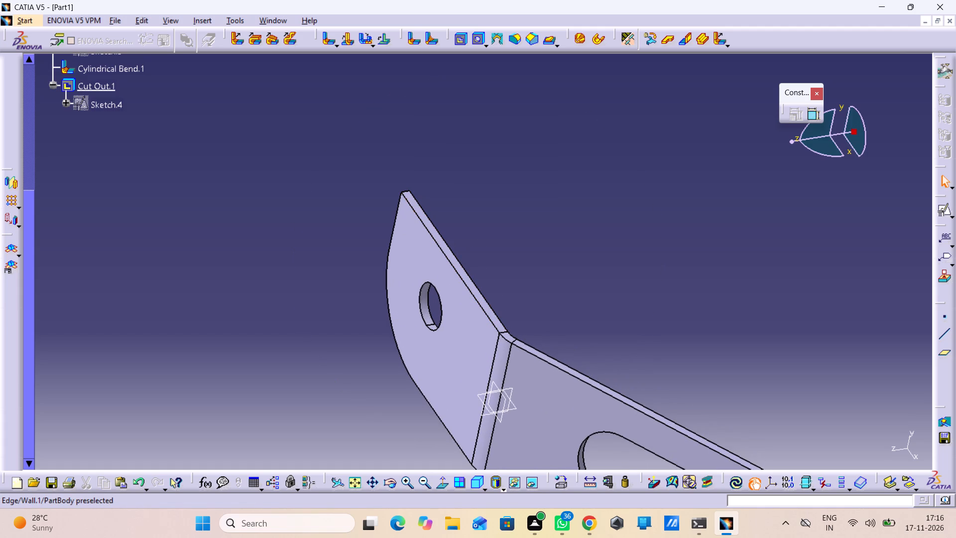
pyautogui.moveTo(492, 313); pyautogui.dragTo(487, 280, button='middle')
pyautogui.rightClick(492, 313)
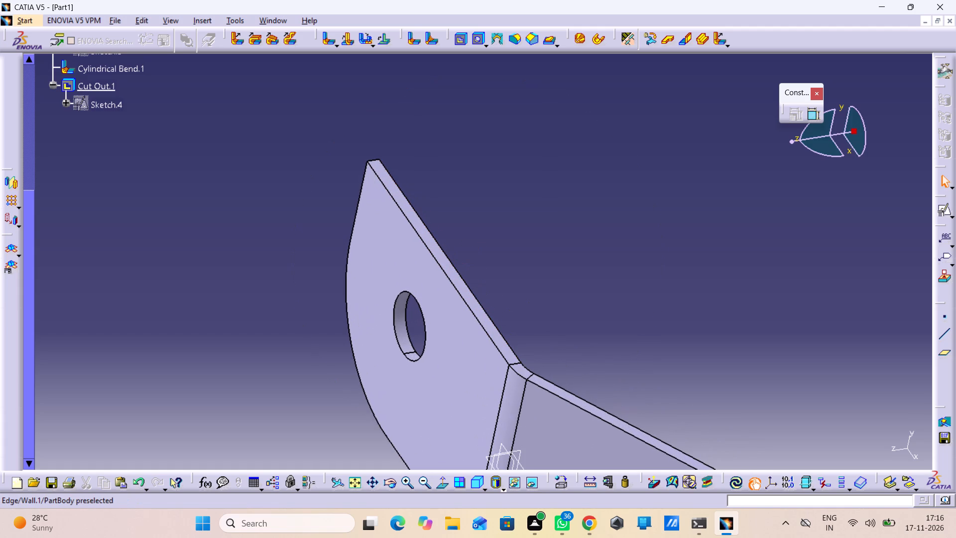
pyautogui.click(467, 296)
pyautogui.moveTo(685, 272); pyautogui.dragTo(692, 342, button='middle')
pyautogui.rightClick(685, 272)
pyautogui.moveTo(692, 342); pyautogui.dragTo(673, 280, button='middle')
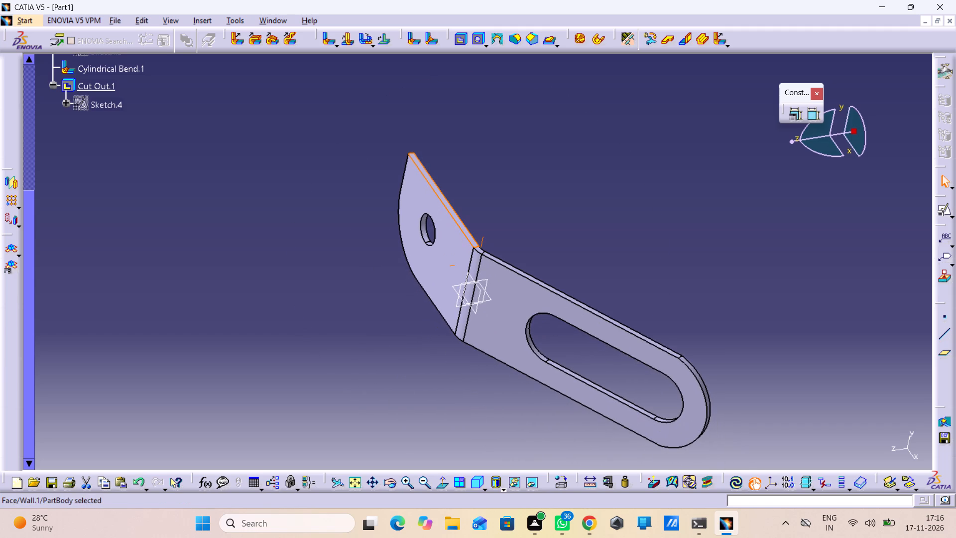
pyautogui.moveTo(651, 399); pyautogui.dragTo(755, 350, button='middle')
pyautogui.moveTo(654, 400); pyautogui.dragTo(755, 350, button='right')
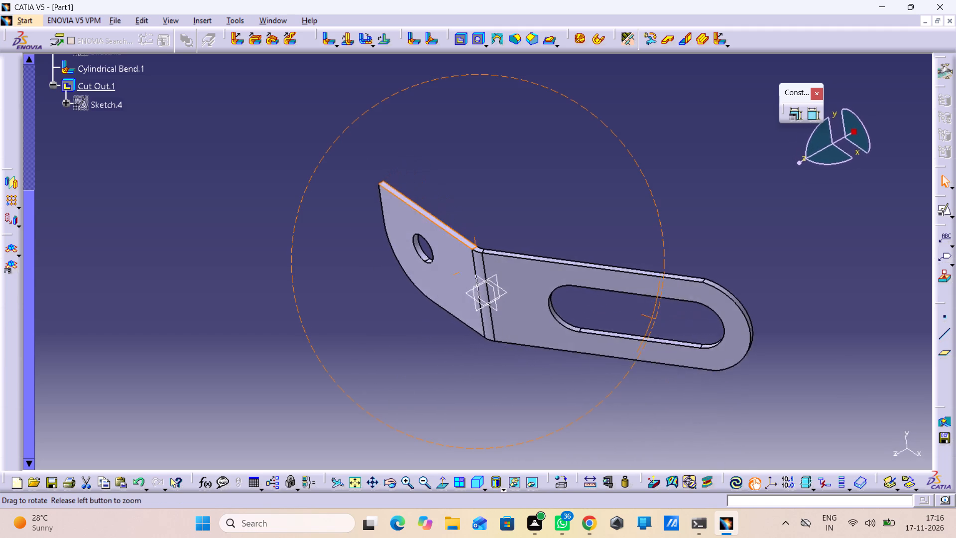
pyautogui.moveTo(755, 350); pyautogui.dragTo(778, 330, button='right')
pyautogui.moveTo(755, 350); pyautogui.dragTo(778, 330, button='middle')
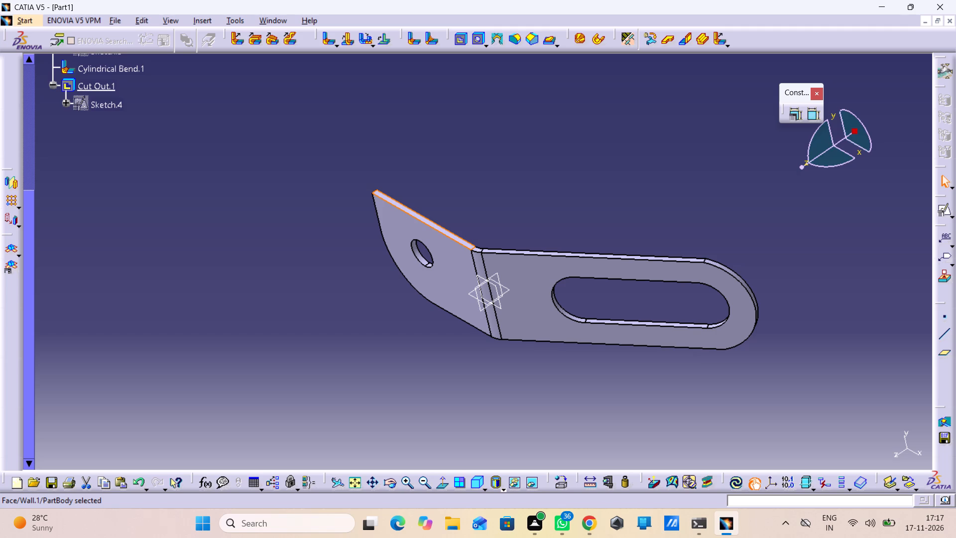
pyautogui.click(321, 307)
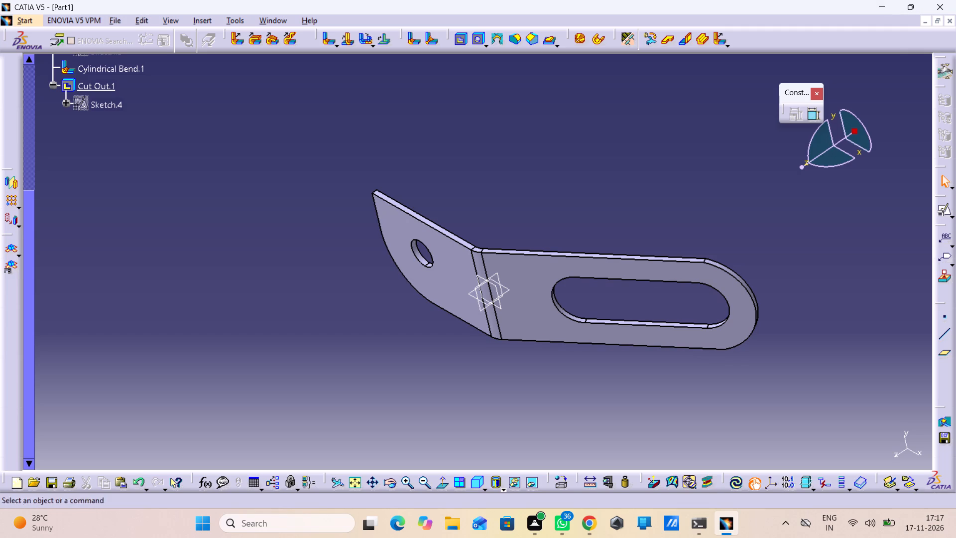
pyautogui.click(473, 482)
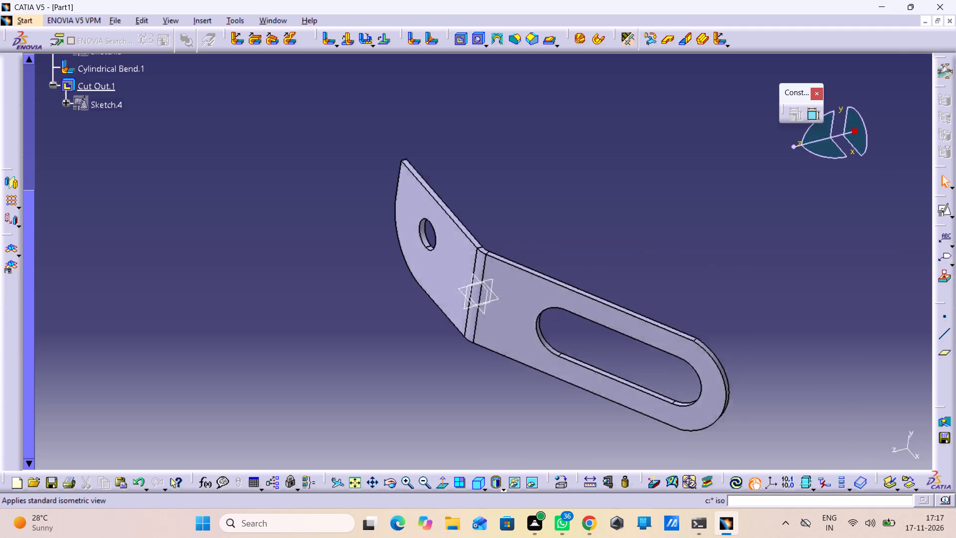
pyautogui.moveTo(328, 333); pyautogui.dragTo(671, 351, button='middle')
pyautogui.moveTo(328, 333); pyautogui.dragTo(671, 351, button='right')
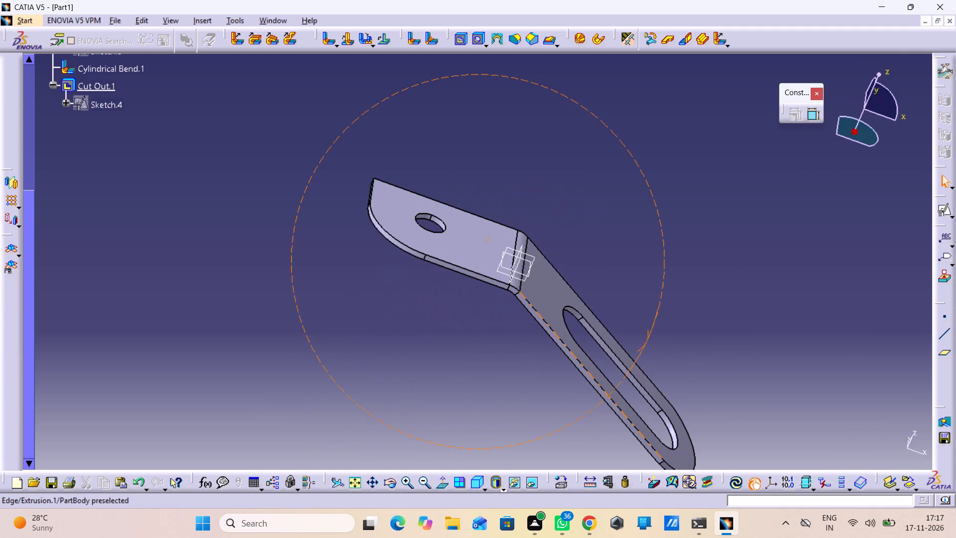
pyautogui.moveTo(671, 351); pyautogui.dragTo(668, 350, button='right')
pyautogui.moveTo(671, 351); pyautogui.dragTo(668, 350, button='middle')
pyautogui.moveTo(455, 281); pyautogui.dragTo(432, 200, button='middle')
pyautogui.rightClick(455, 281)
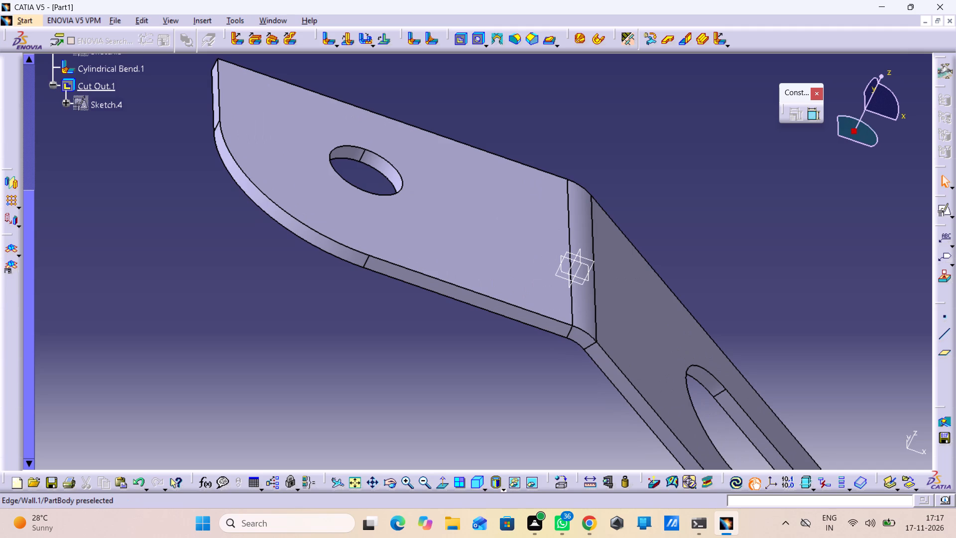
pyautogui.moveTo(769, 288); pyautogui.dragTo(195, 454, button='middle')
pyautogui.moveTo(769, 288); pyautogui.dragTo(195, 454, button='right')
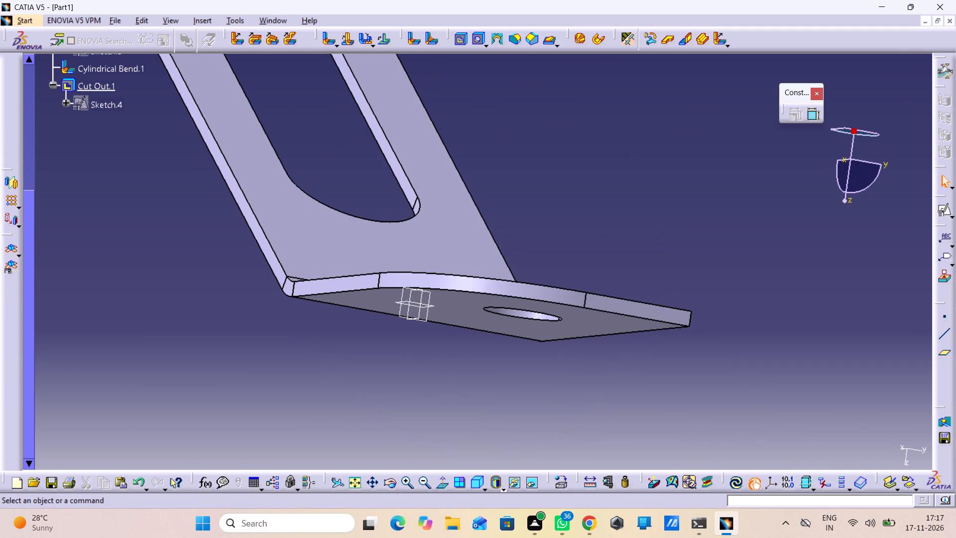
# Create a positioned sketch on the holed wall's thin straight side face, keeping the default origin and axis orientation.
pyautogui.click(475, 483)
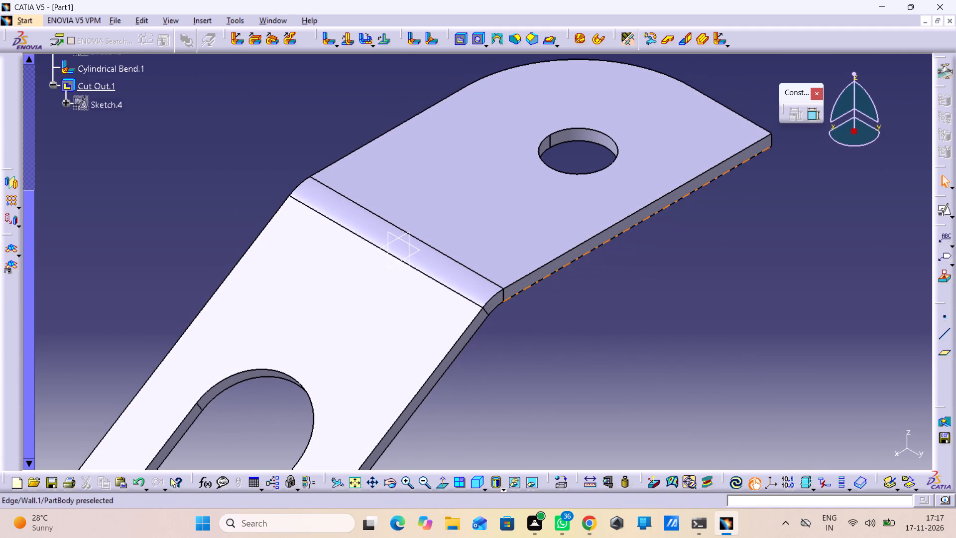
pyautogui.click(609, 235)
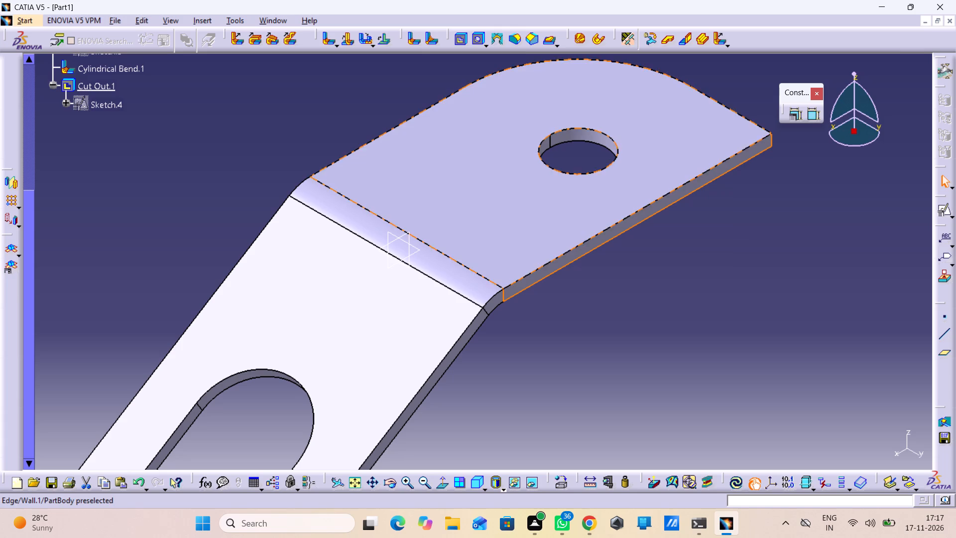
pyautogui.click(943, 204)
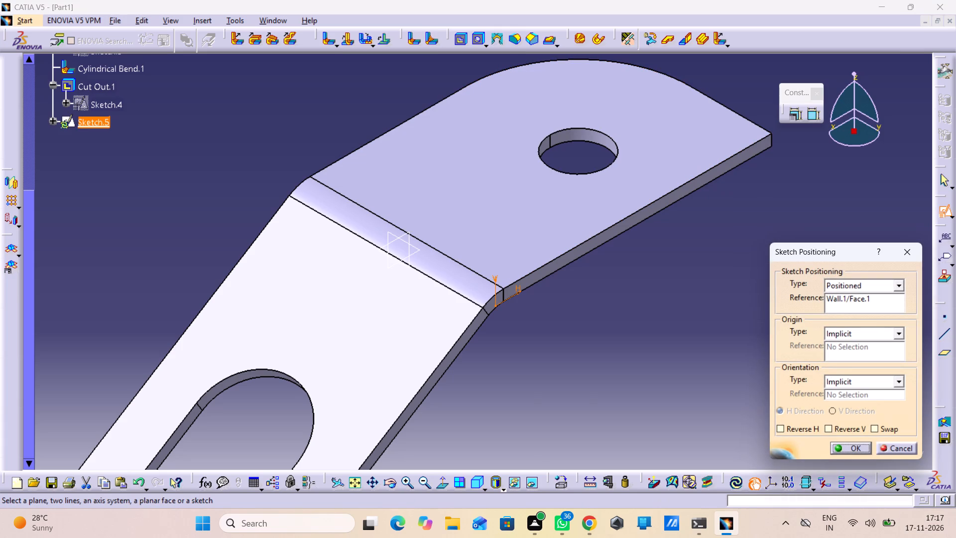
pyautogui.click(810, 429)
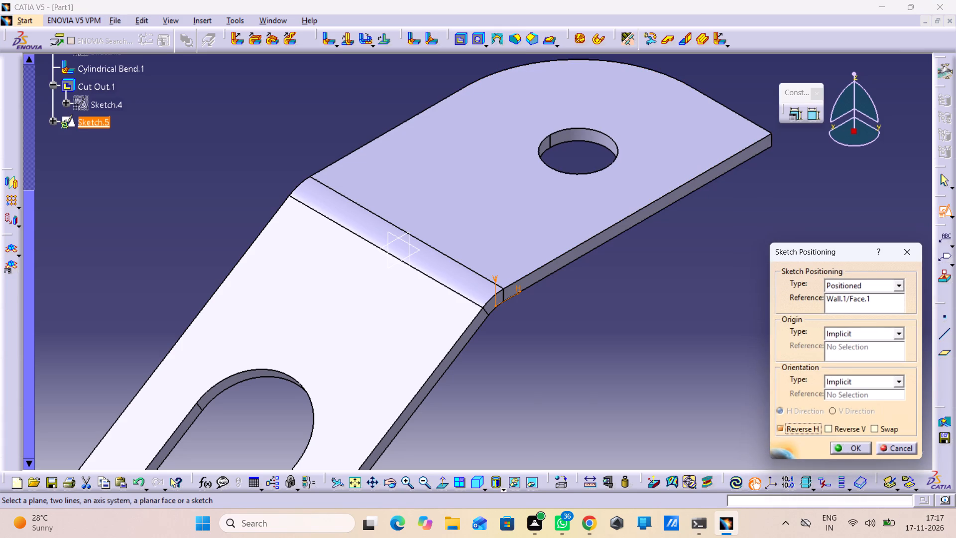
pyautogui.click(810, 429)
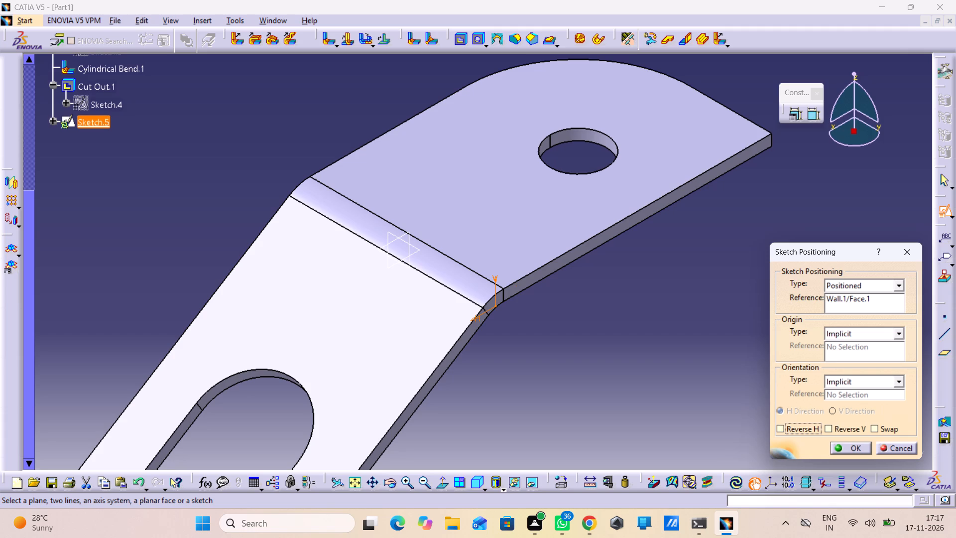
pyautogui.click(859, 442)
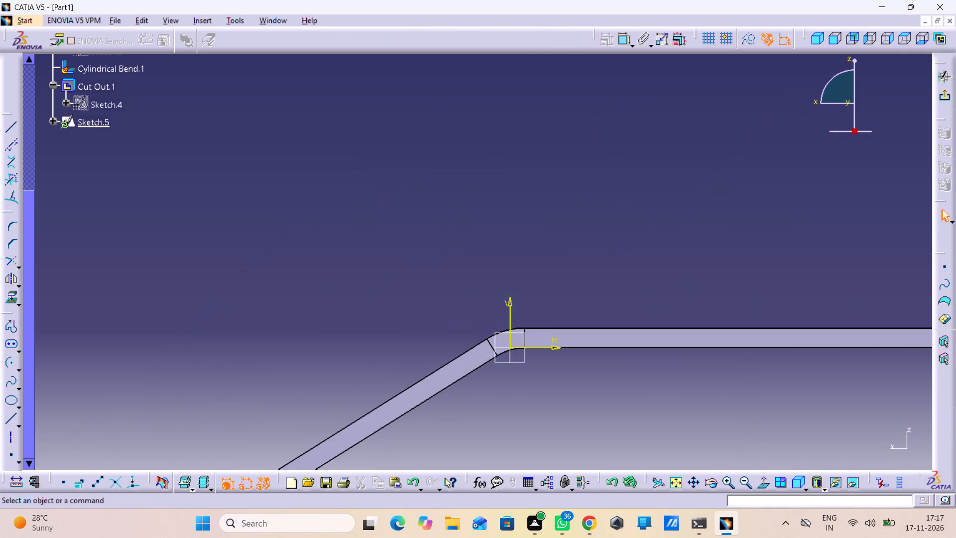
# Sketch a U-shaped outer outline above the wall: a 6.5 mm vertical end line and 30 mm horizontals joined by a tangent arc, radius about 10 mm.
pyautogui.moveTo(769, 283); pyautogui.dragTo(757, 325, button='middle')
pyautogui.rightClick(769, 283)
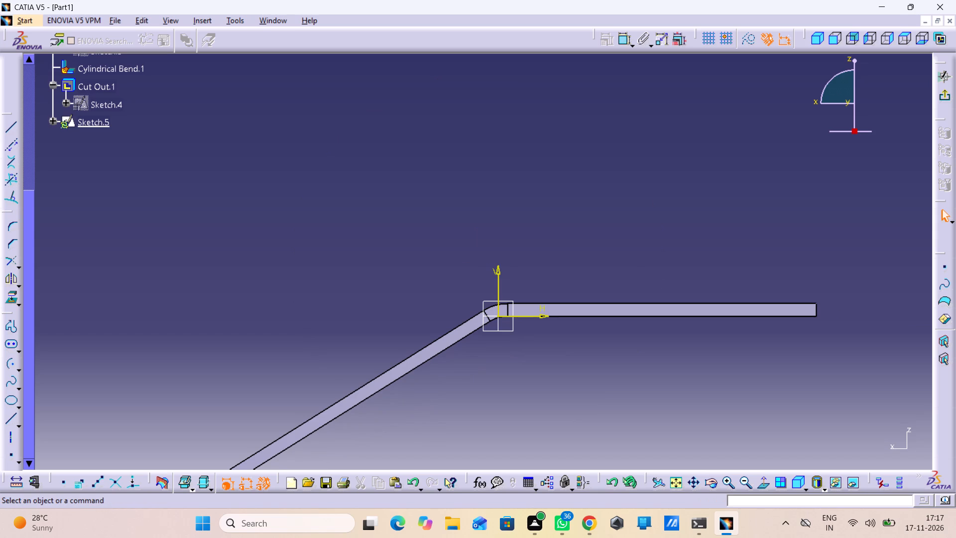
pyautogui.doubleClick(15, 328)
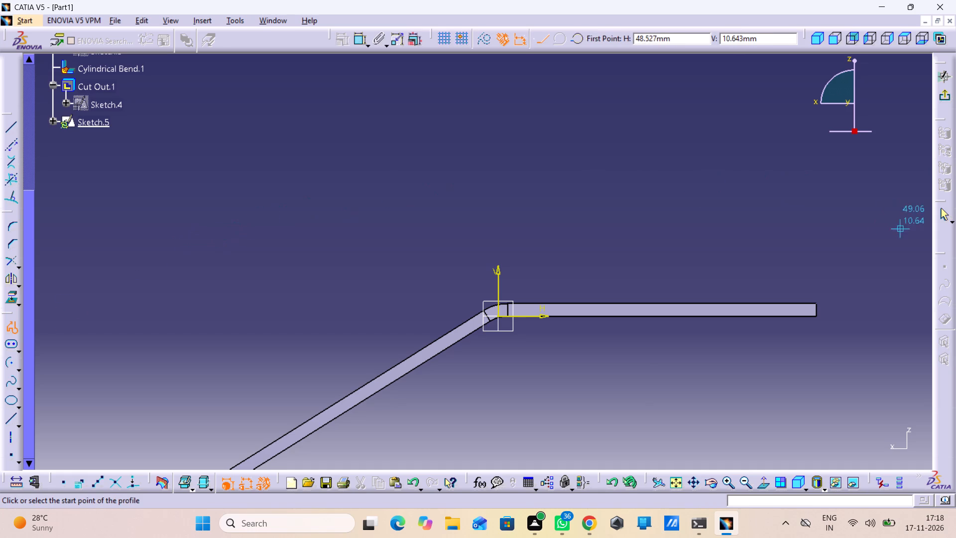
pyautogui.click(813, 182)
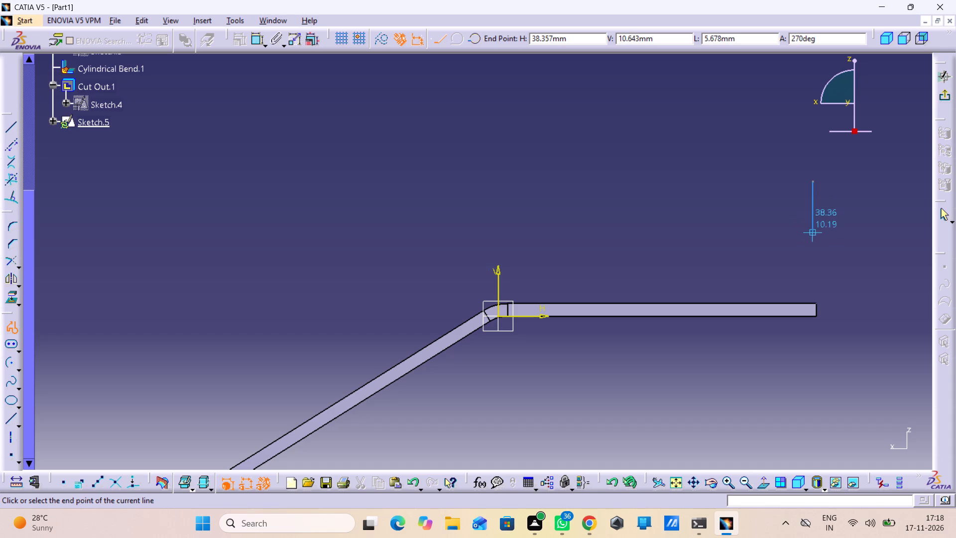
pyautogui.click(811, 237)
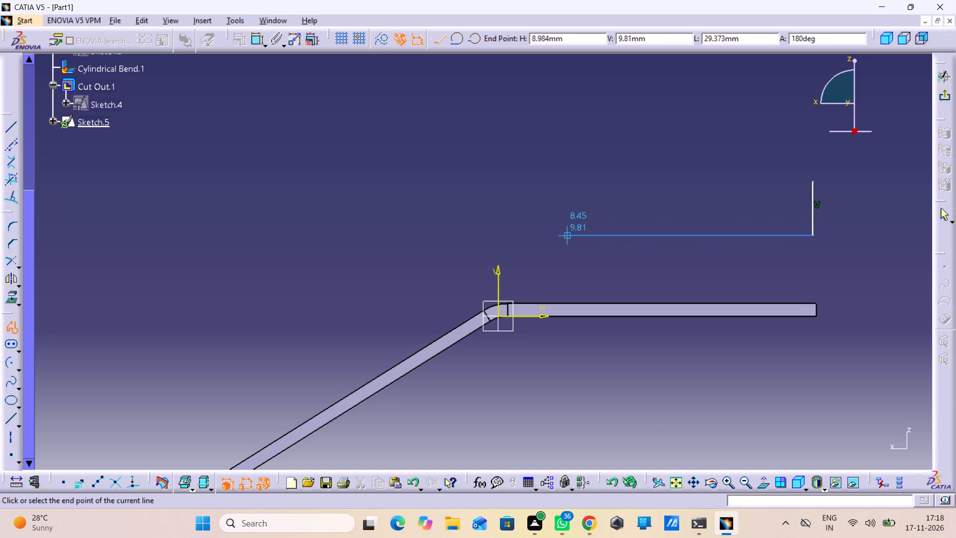
pyautogui.click(566, 235)
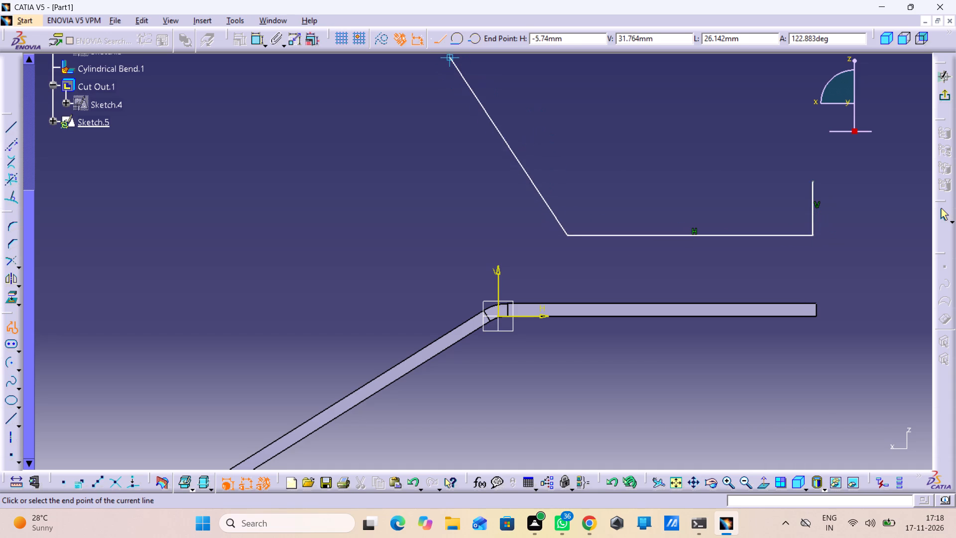
pyautogui.click(465, 39)
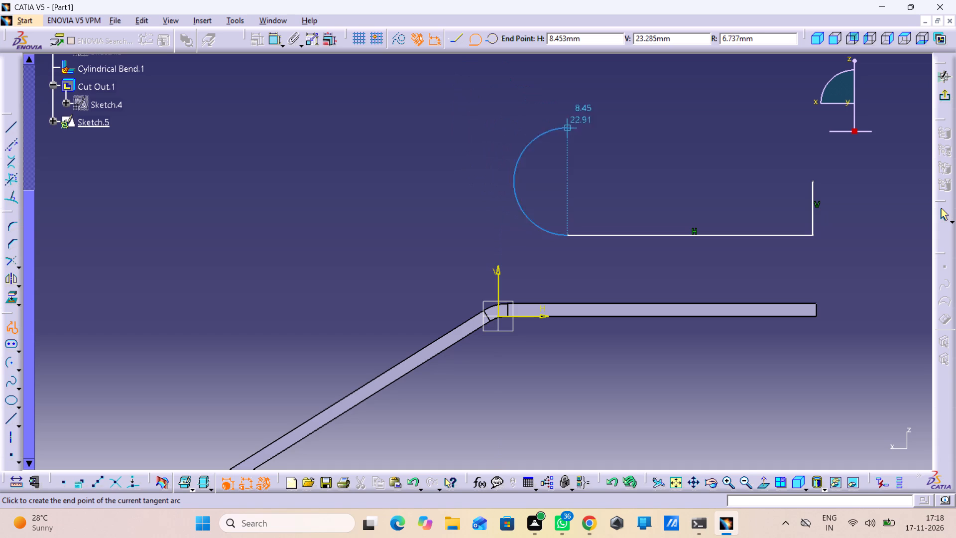
pyautogui.click(567, 68)
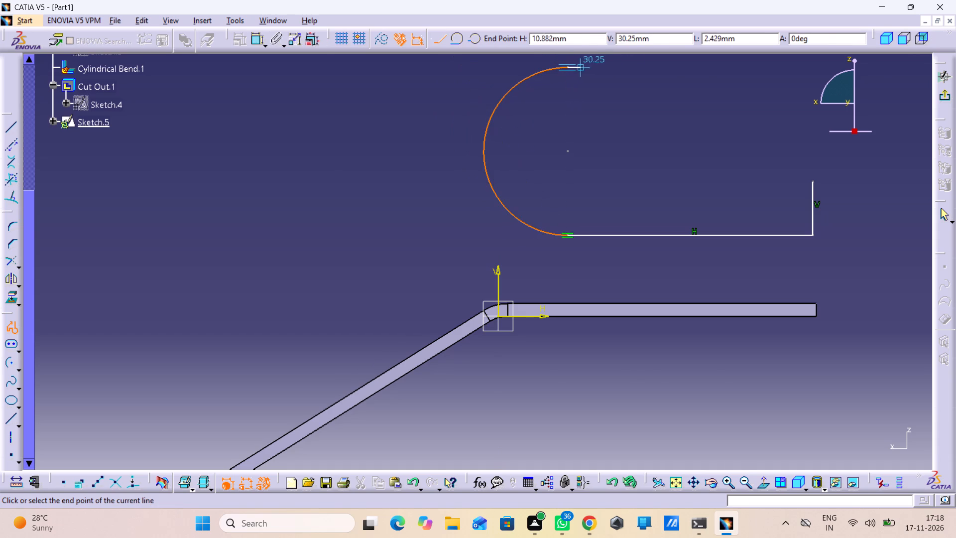
pyautogui.click(813, 66)
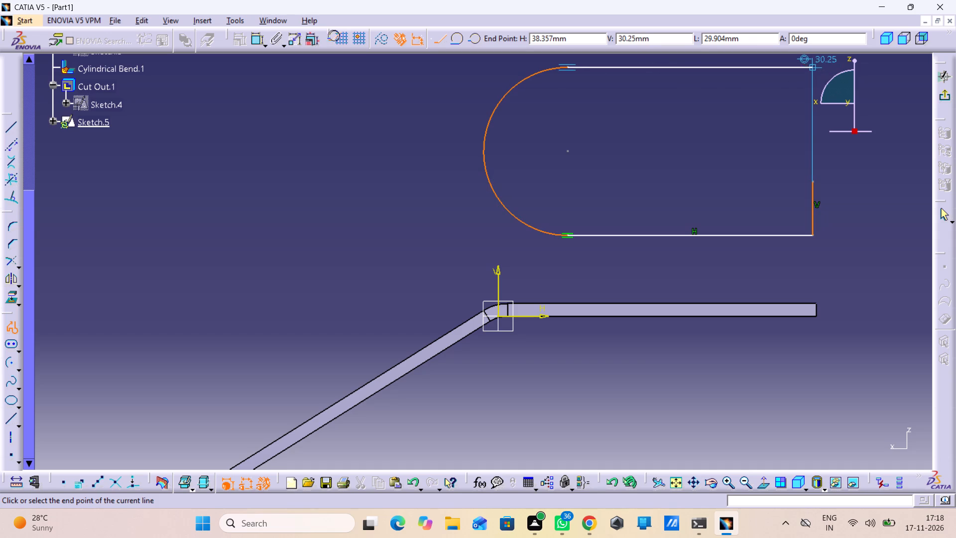
# Close the U profile with a vertical end line about 7 mm long, two inner sides and a three-point arc about 4 mm in radius.
pyautogui.click(811, 124)
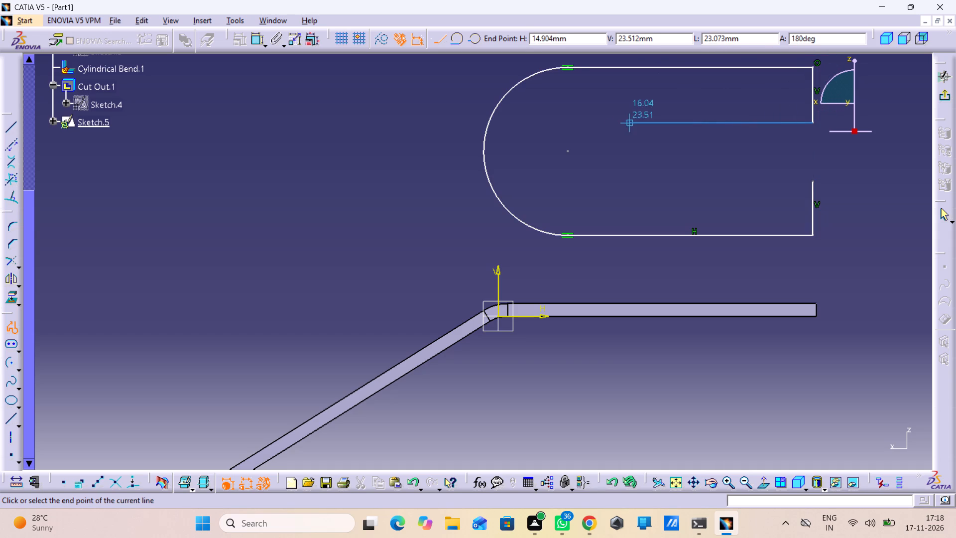
pyautogui.click(572, 124)
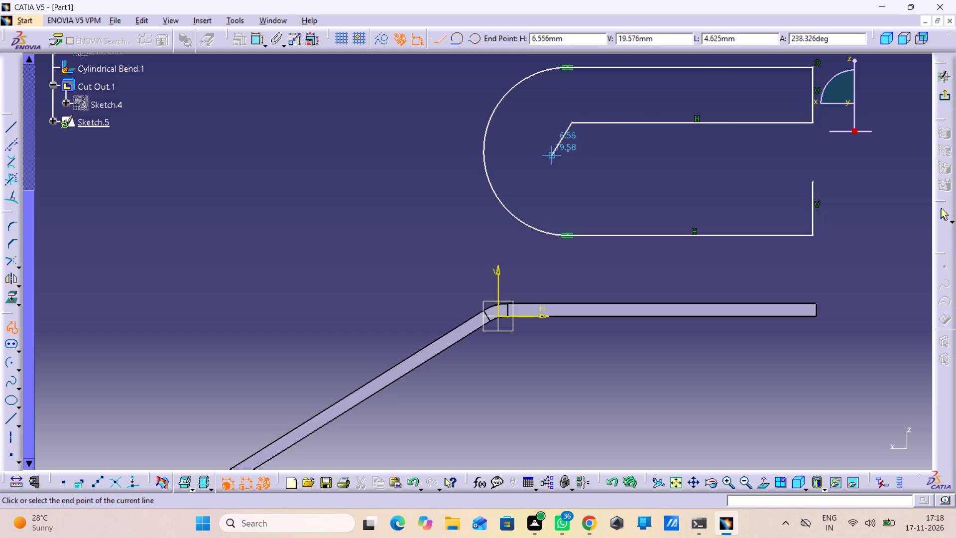
pyautogui.click(470, 41)
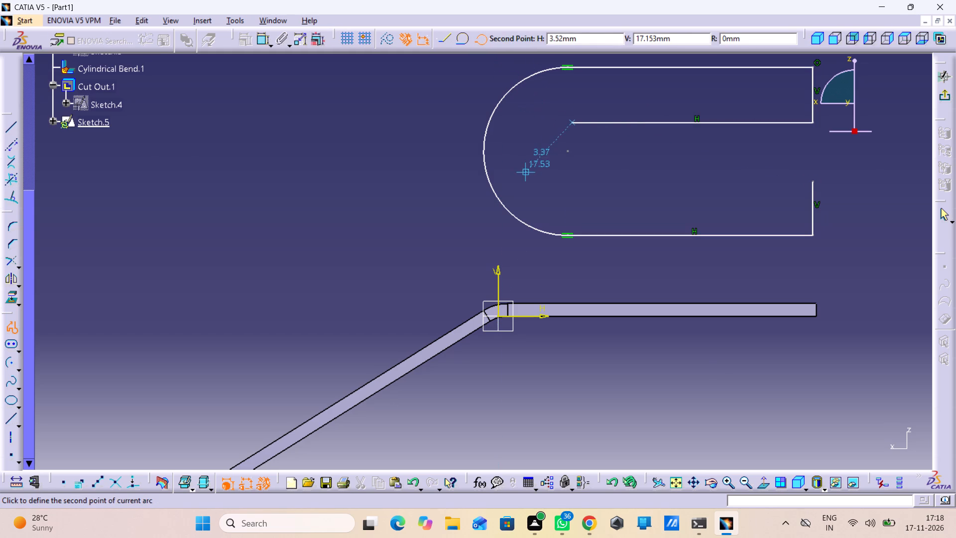
pyautogui.click(536, 154)
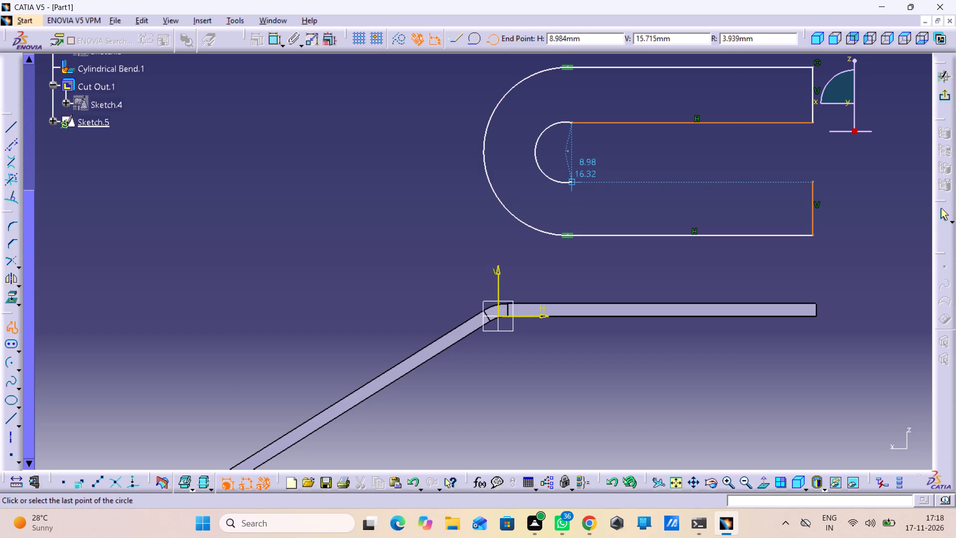
pyautogui.click(568, 188)
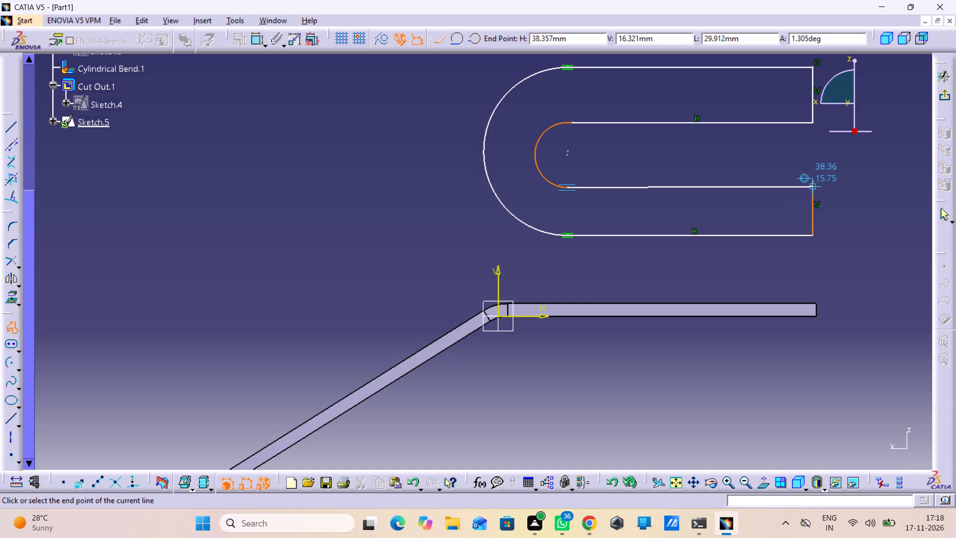
pyautogui.click(811, 179)
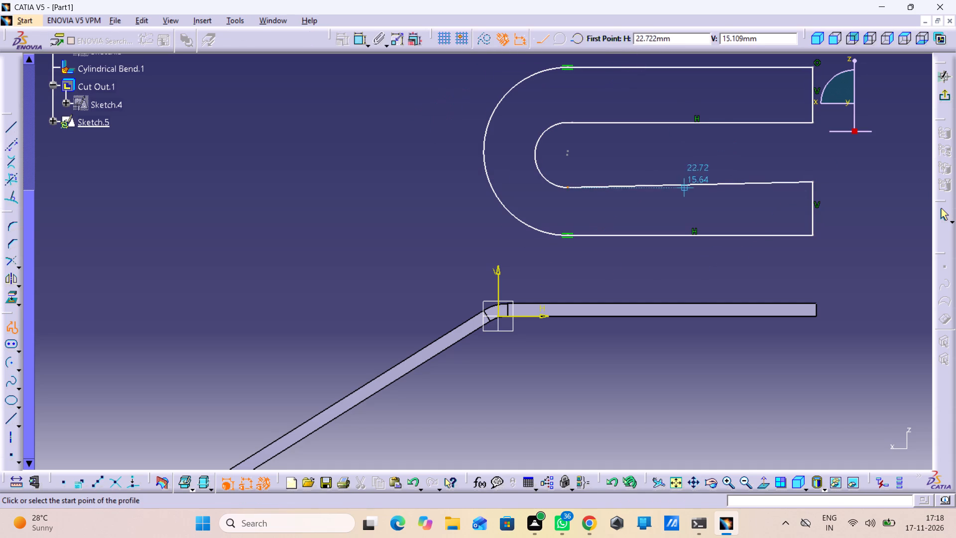
pyautogui.click(12, 333)
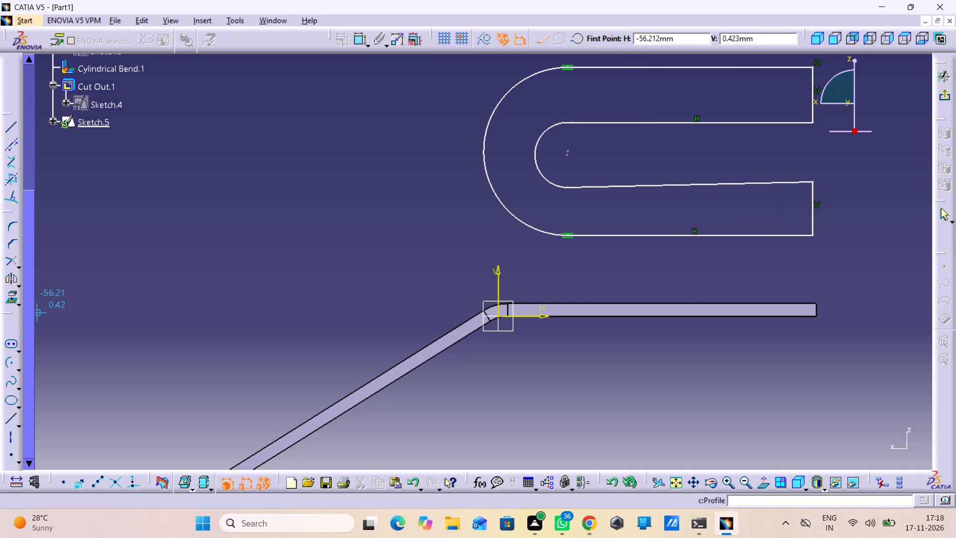
# Constrain the slanted lower inner line of the U profile to be horizontal.
pyautogui.rightClick(744, 186)
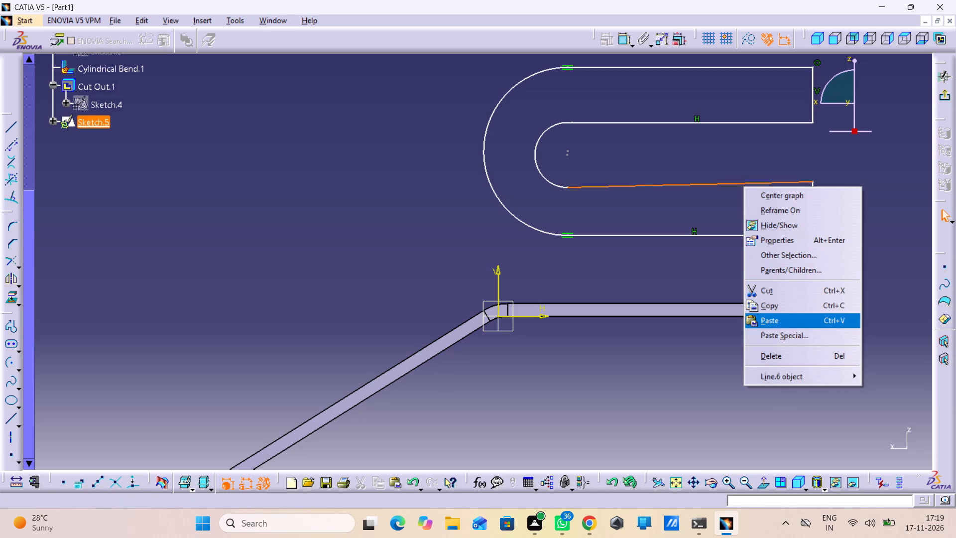
pyautogui.click(803, 378)
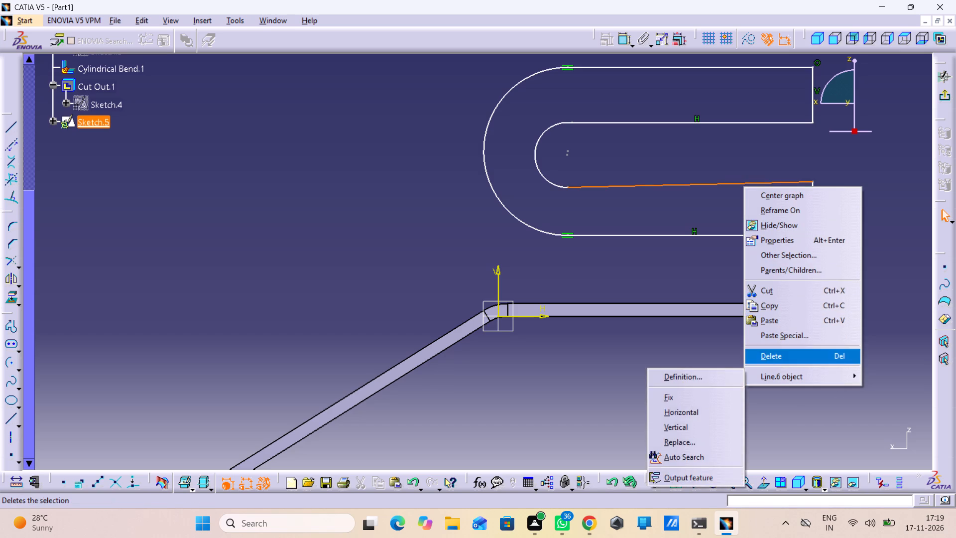
pyautogui.click(786, 376)
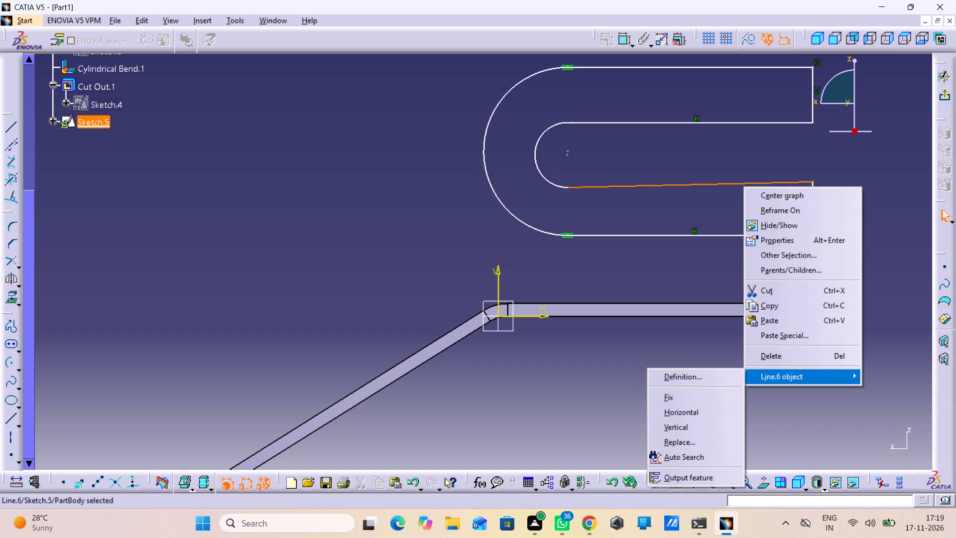
pyautogui.click(712, 409)
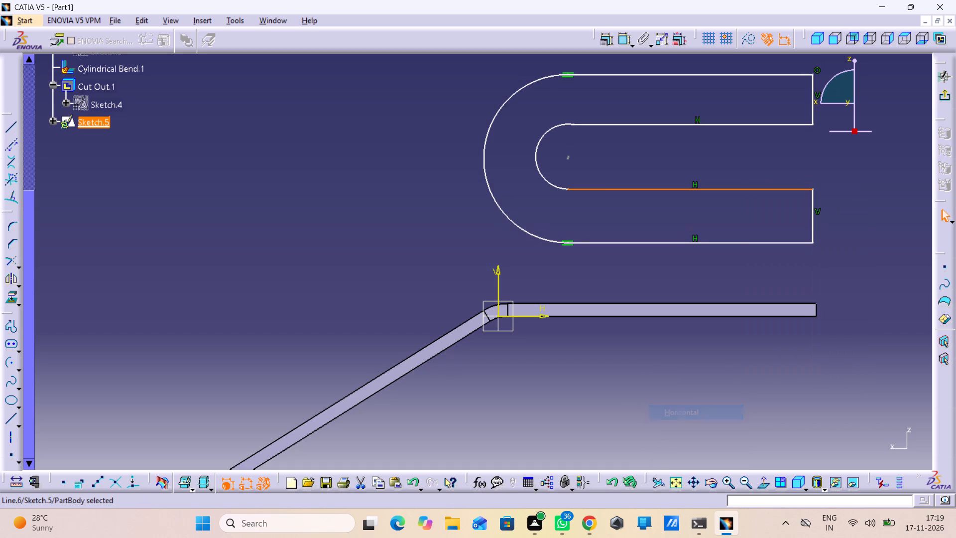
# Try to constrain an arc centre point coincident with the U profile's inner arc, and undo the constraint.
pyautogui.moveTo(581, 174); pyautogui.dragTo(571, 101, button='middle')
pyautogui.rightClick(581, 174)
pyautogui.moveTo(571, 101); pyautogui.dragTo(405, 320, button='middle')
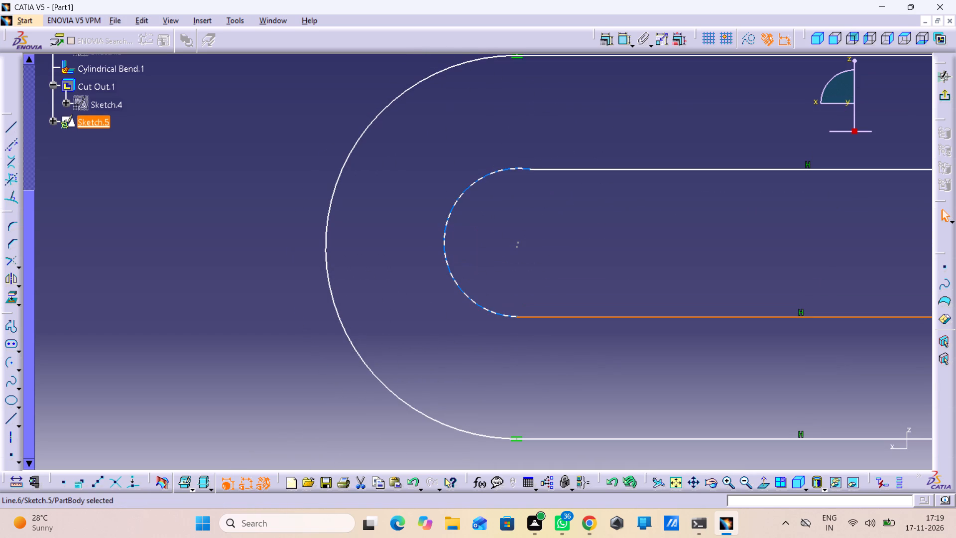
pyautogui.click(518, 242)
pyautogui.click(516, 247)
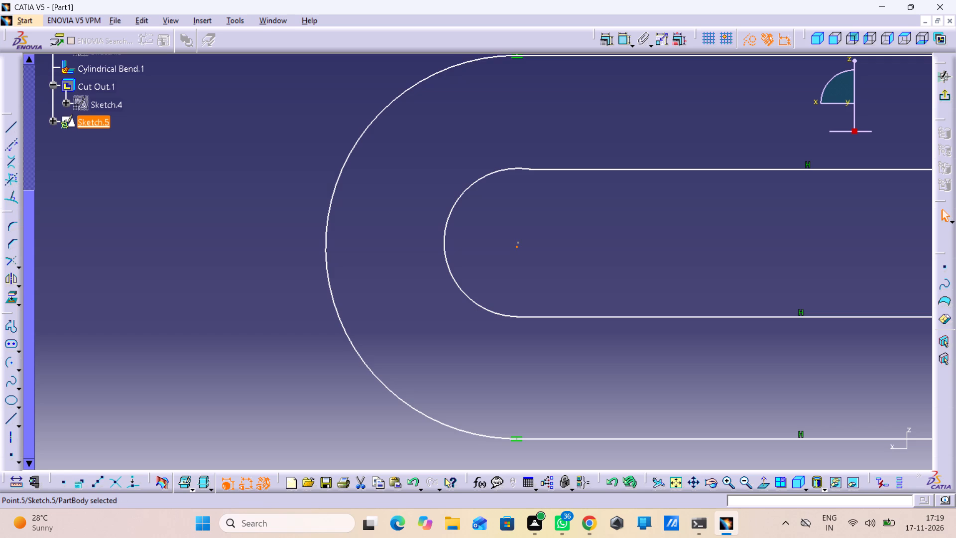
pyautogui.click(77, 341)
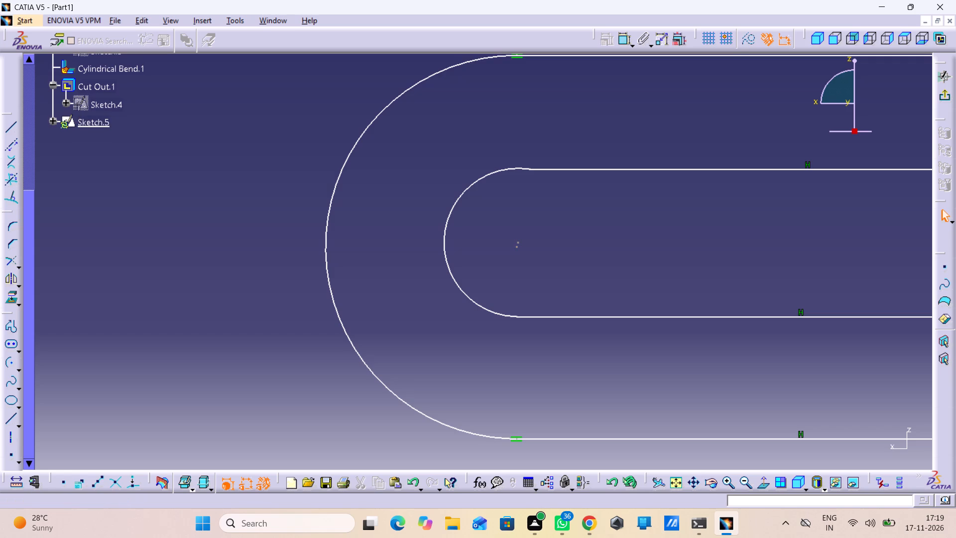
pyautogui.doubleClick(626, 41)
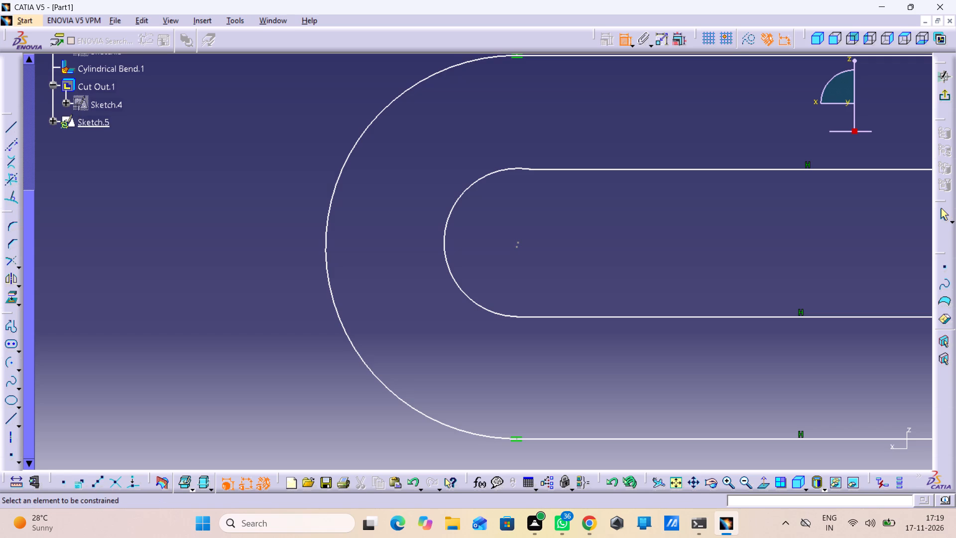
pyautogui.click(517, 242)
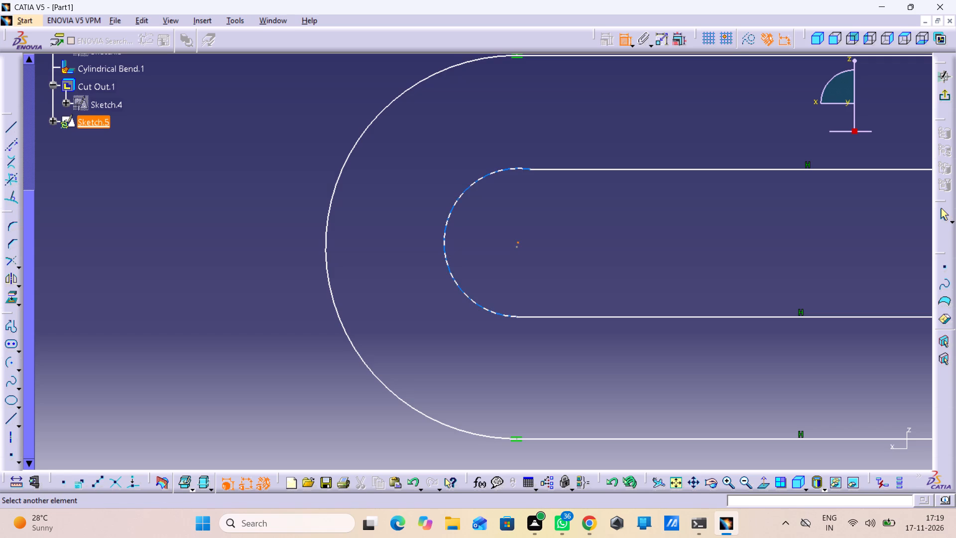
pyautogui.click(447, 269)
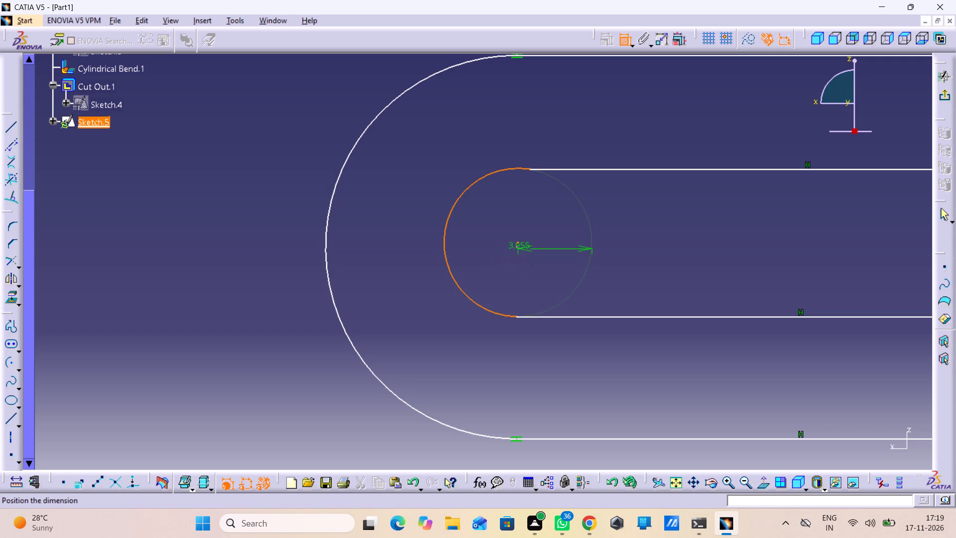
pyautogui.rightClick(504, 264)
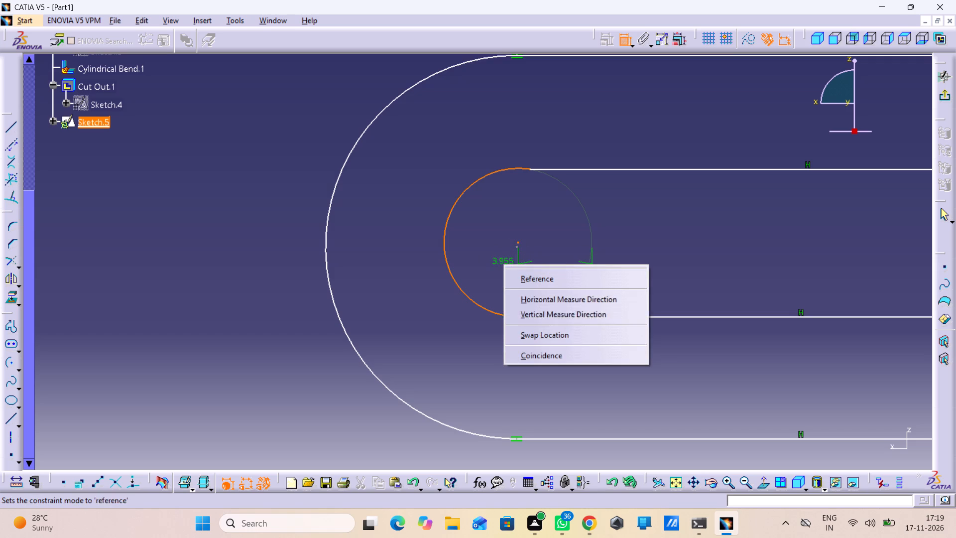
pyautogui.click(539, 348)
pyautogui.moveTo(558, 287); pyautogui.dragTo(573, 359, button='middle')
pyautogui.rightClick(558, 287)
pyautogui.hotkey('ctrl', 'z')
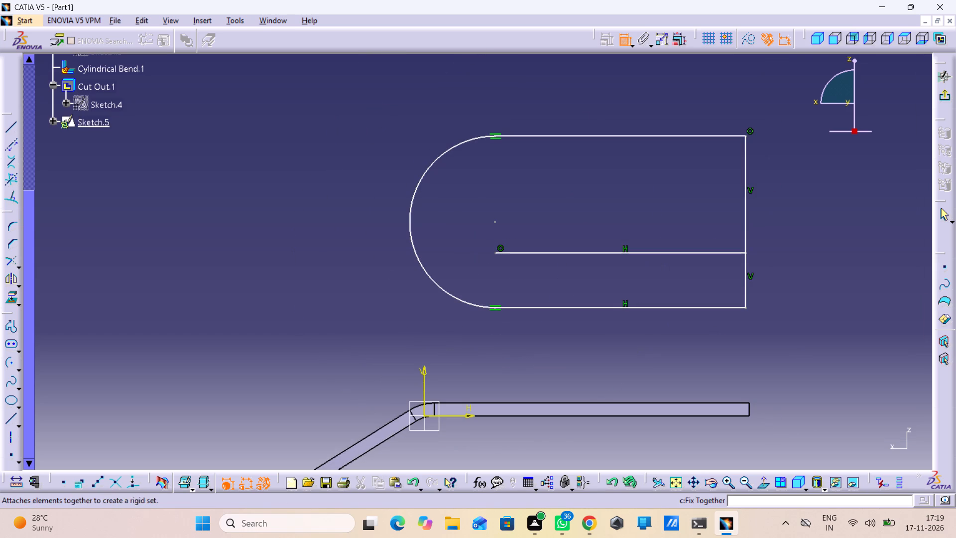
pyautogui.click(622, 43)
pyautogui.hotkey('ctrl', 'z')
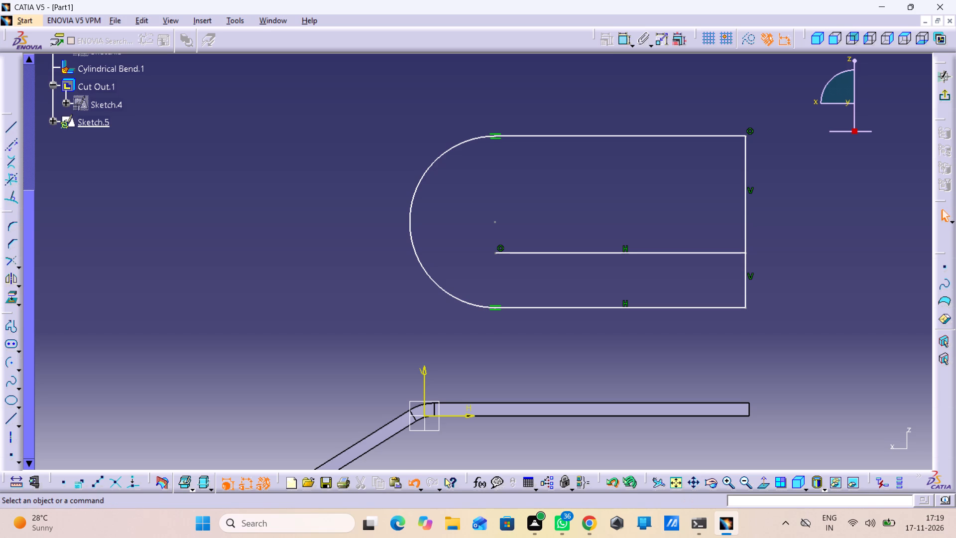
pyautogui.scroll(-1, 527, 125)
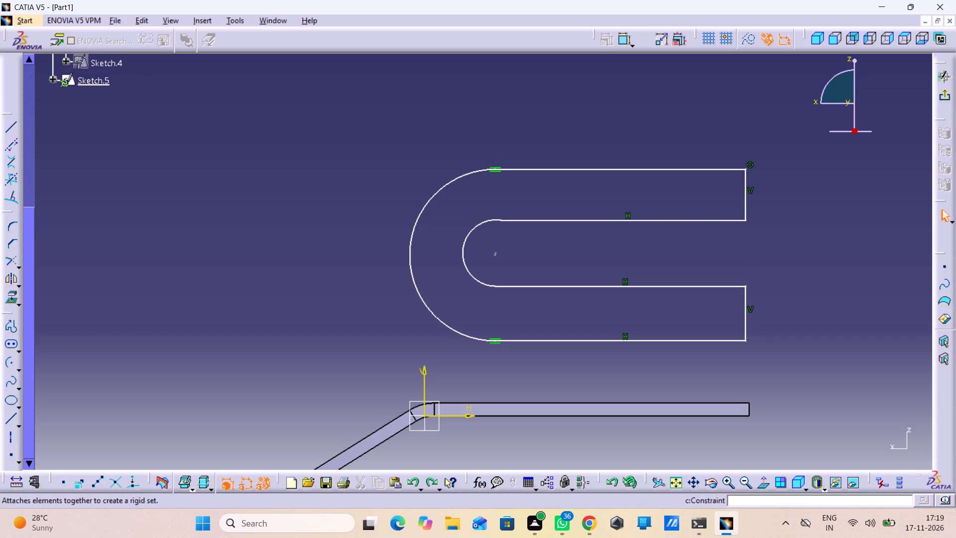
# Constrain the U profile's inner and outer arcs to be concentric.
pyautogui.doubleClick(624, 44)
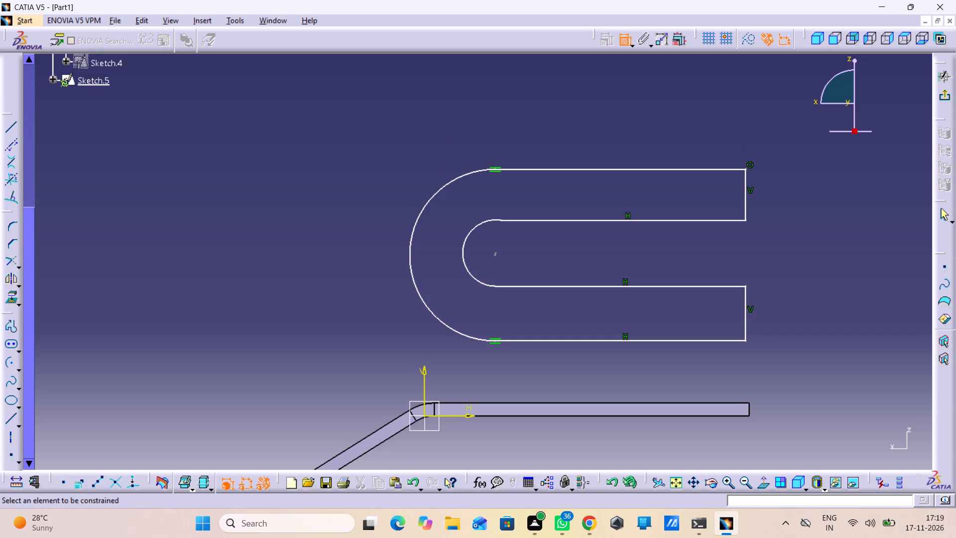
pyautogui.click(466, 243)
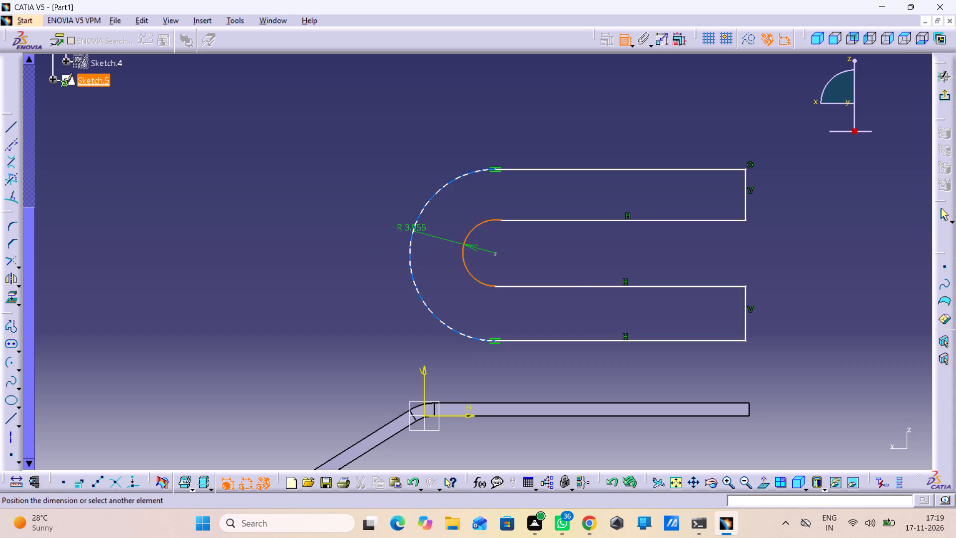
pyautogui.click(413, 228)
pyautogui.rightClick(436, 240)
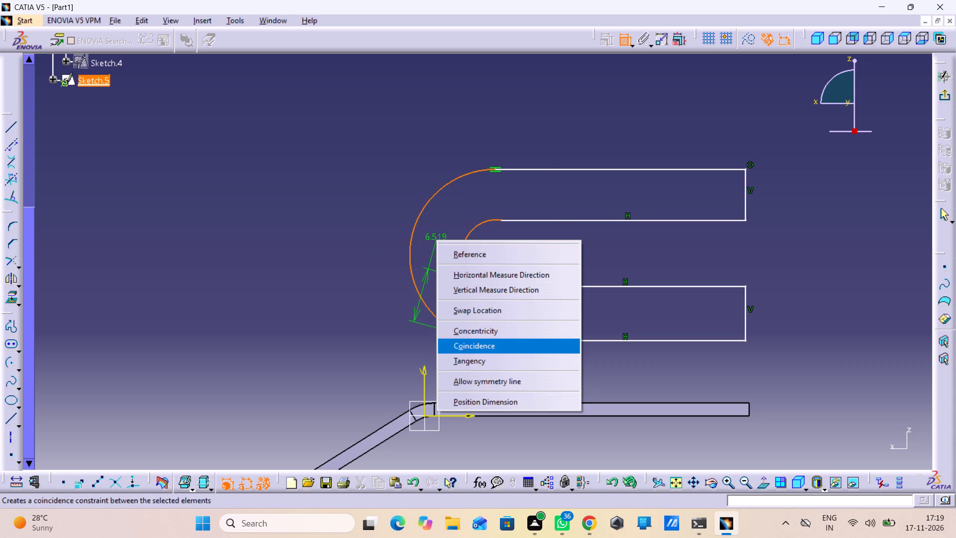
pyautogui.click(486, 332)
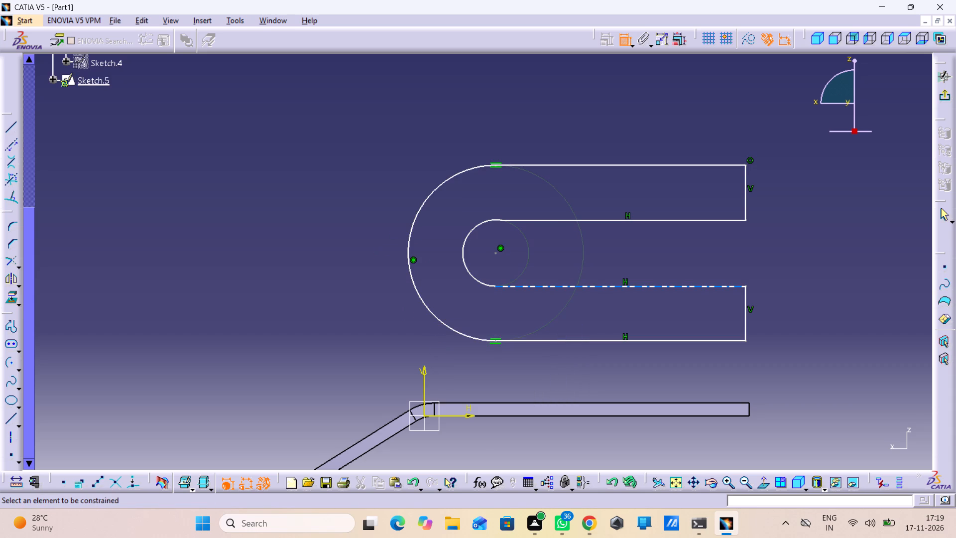
# Delete the outer arc of the U profile.
pyautogui.moveTo(559, 264); pyautogui.dragTo(559, 286, button='middle')
pyautogui.rightClick(559, 264)
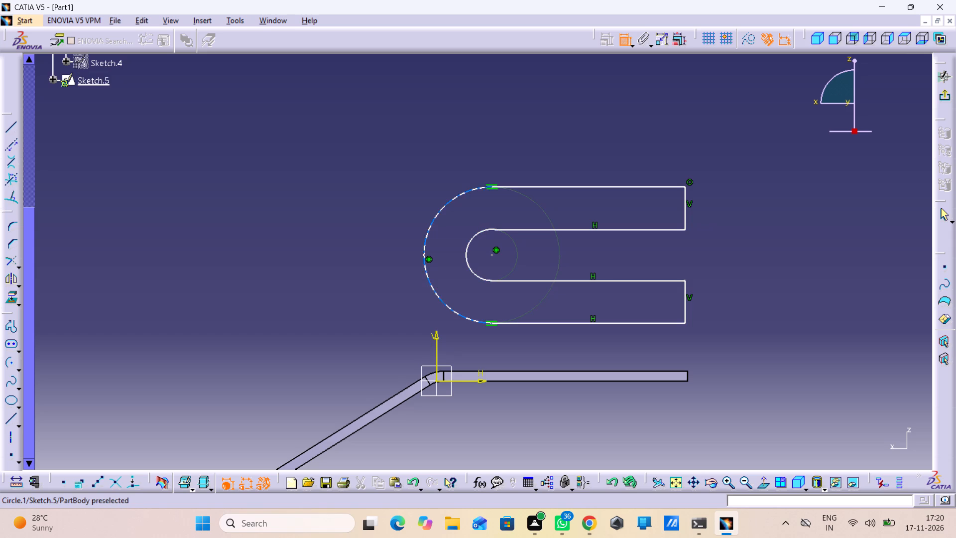
pyautogui.rightClick(424, 267)
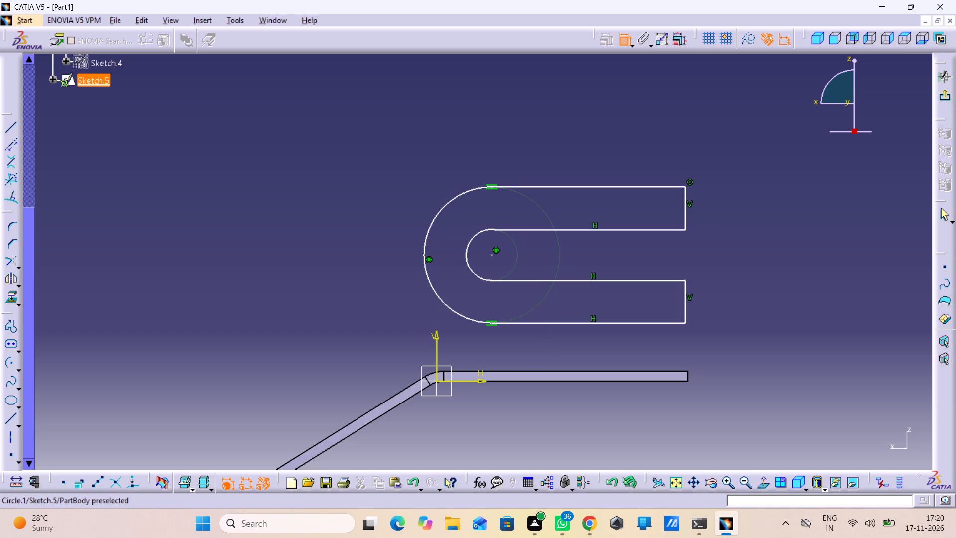
pyautogui.click(661, 132)
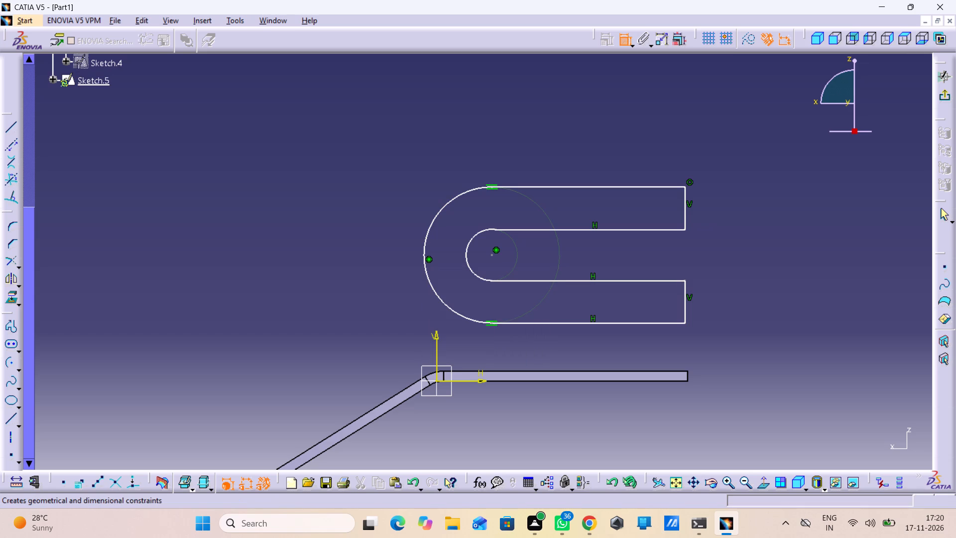
pyautogui.click(626, 29)
pyautogui.rightClick(441, 214)
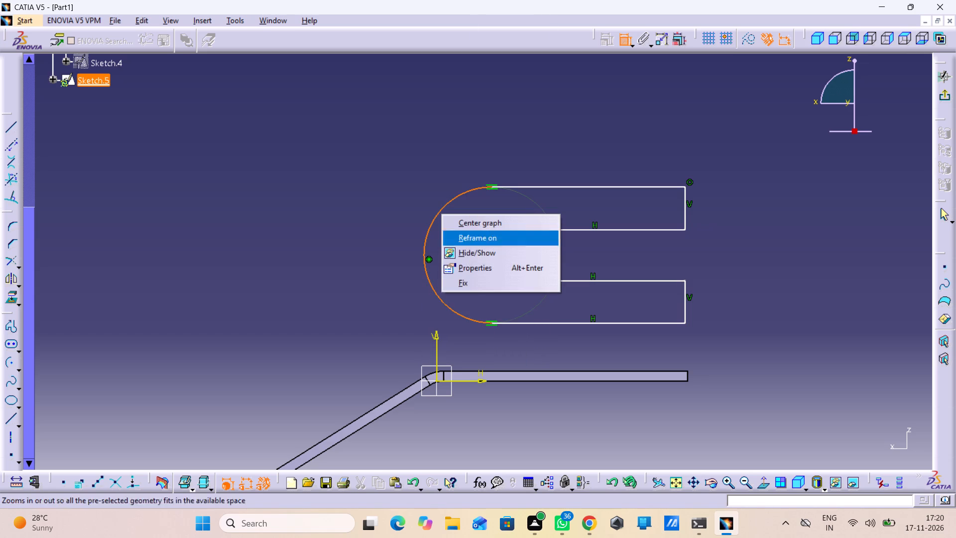
pyautogui.click(572, 144)
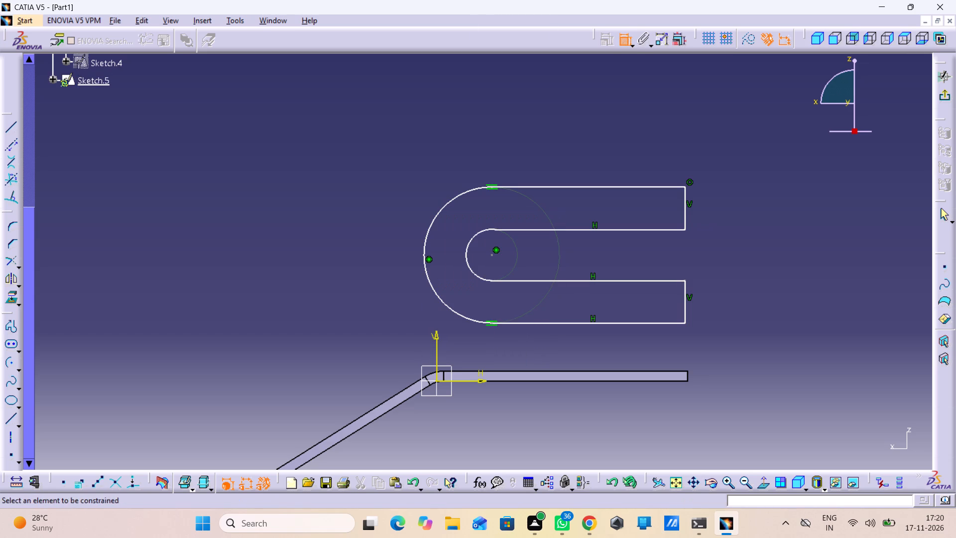
pyautogui.click(622, 39)
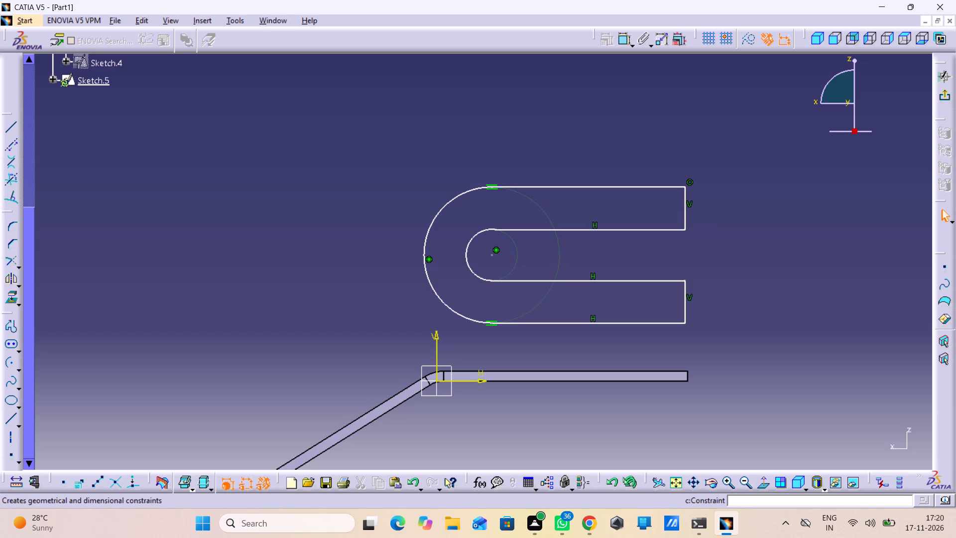
pyautogui.rightClick(425, 251)
pyautogui.click(481, 419)
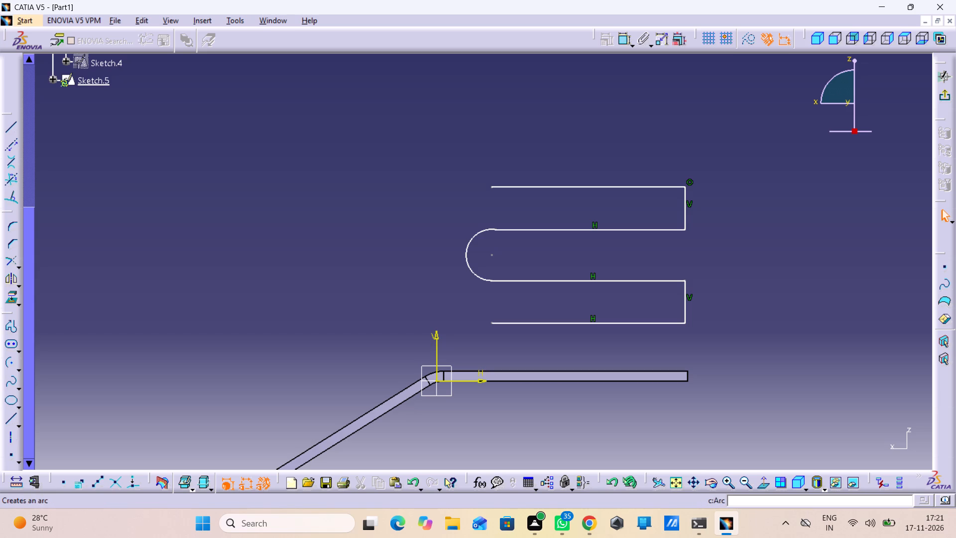
# Draw a three-point arc of about 10.5 mm radius from the upper outer line's open end, continued by a vertical line about 5 mm downward.
pyautogui.doubleClick(12, 330)
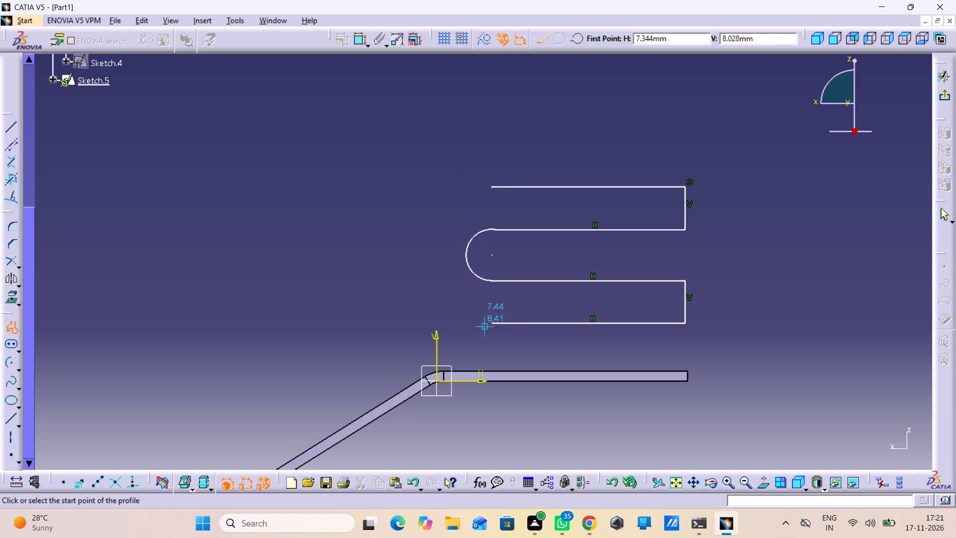
pyautogui.click(491, 189)
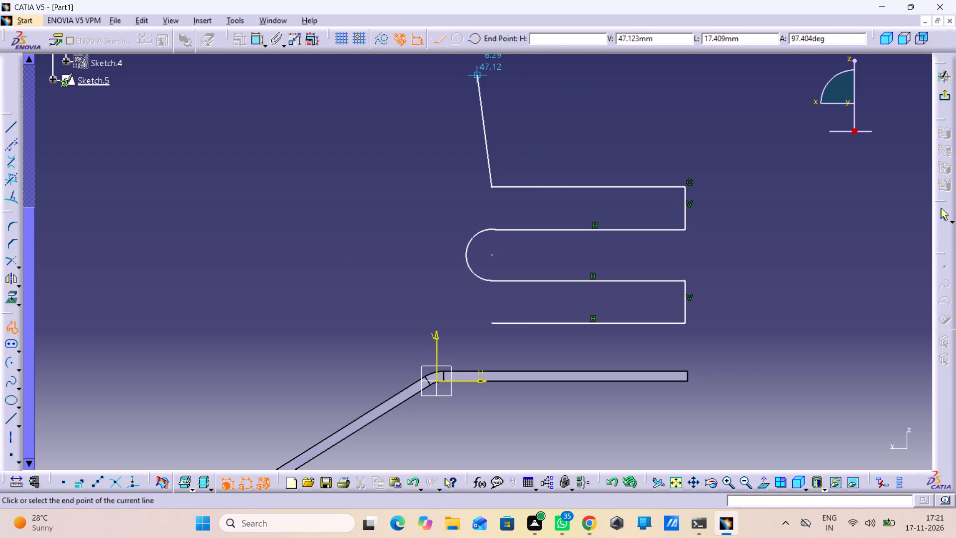
pyautogui.click(476, 41)
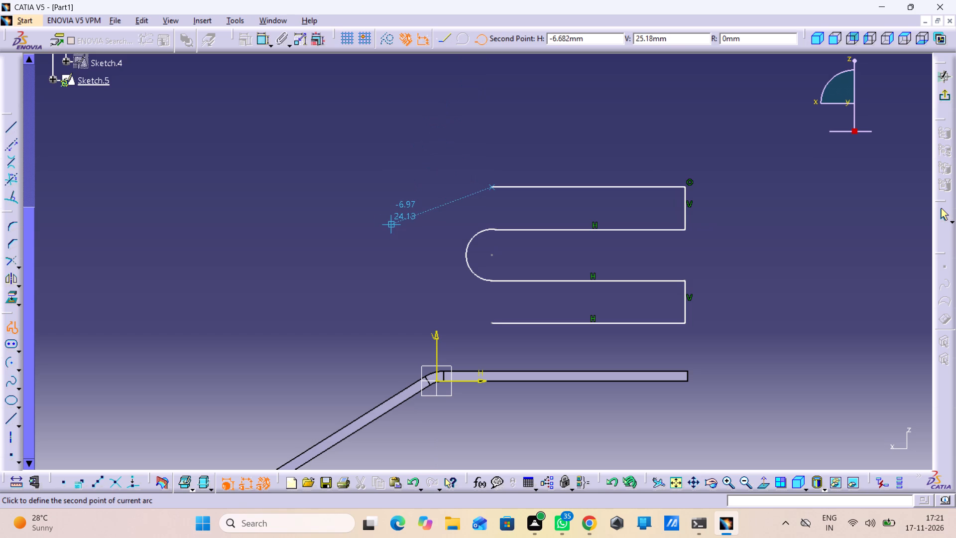
pyautogui.click(419, 256)
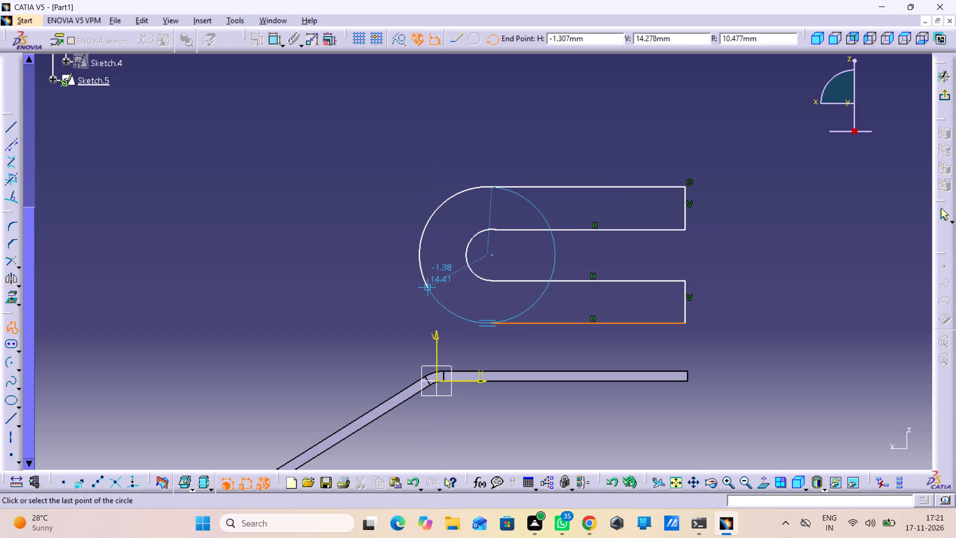
pyautogui.click(425, 290)
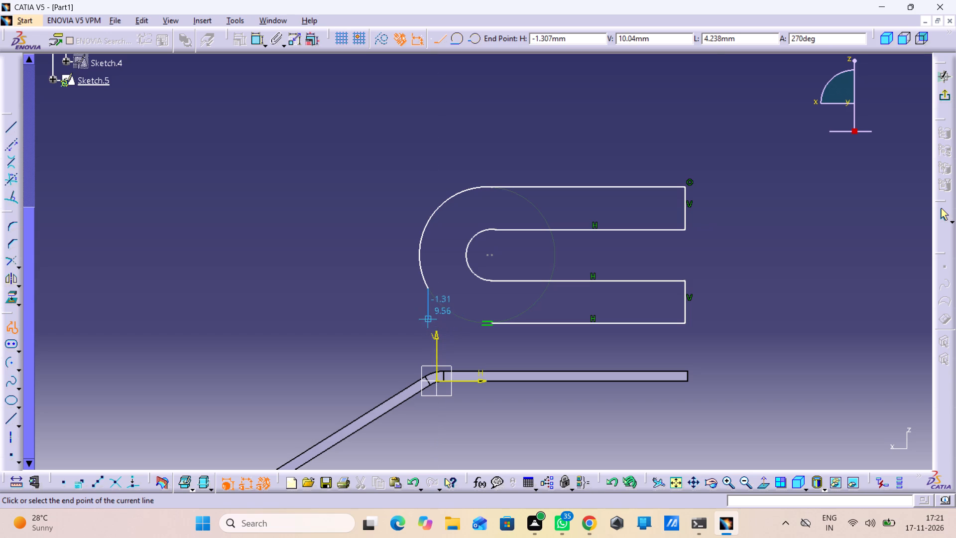
pyautogui.click(429, 321)
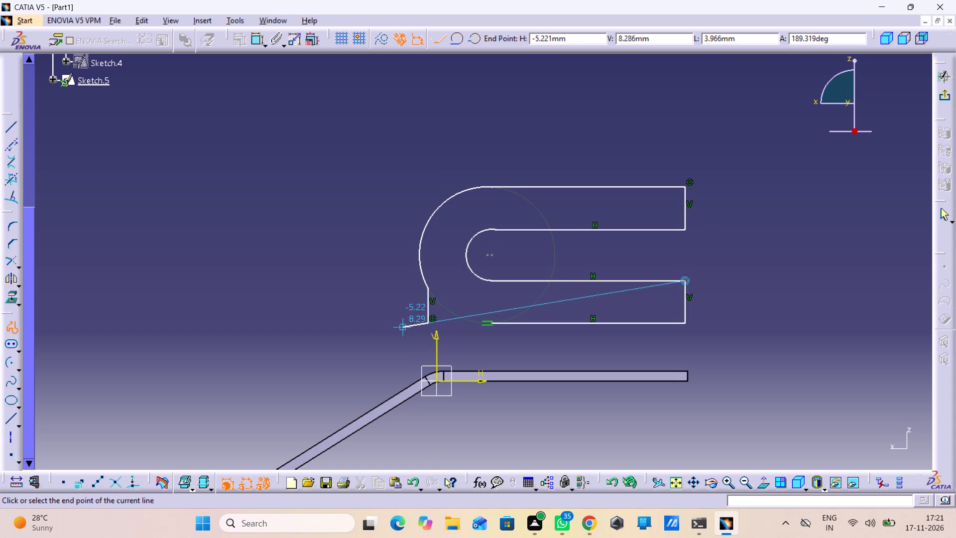
pyautogui.click(11, 329)
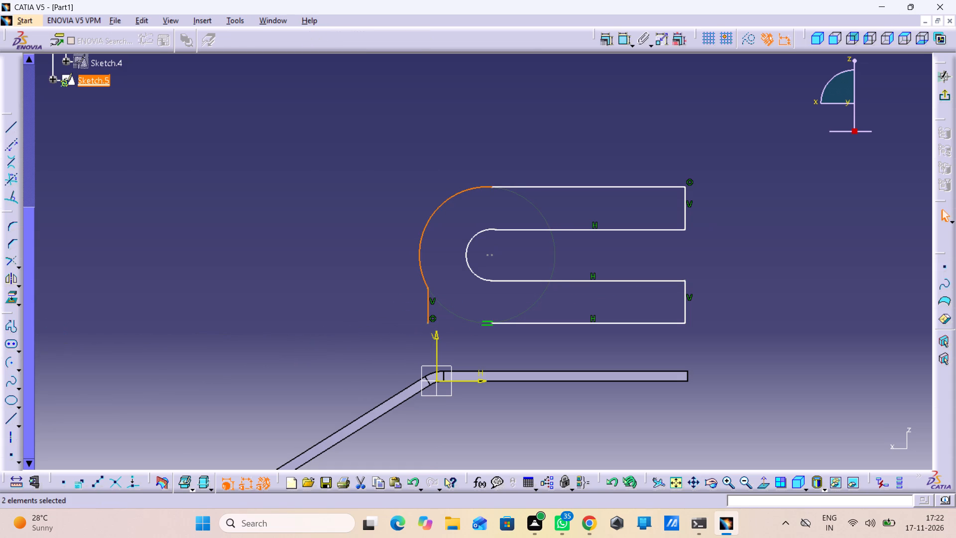
# Delete the lower outer horizontal line of the U profile.
pyautogui.rightClick(636, 322)
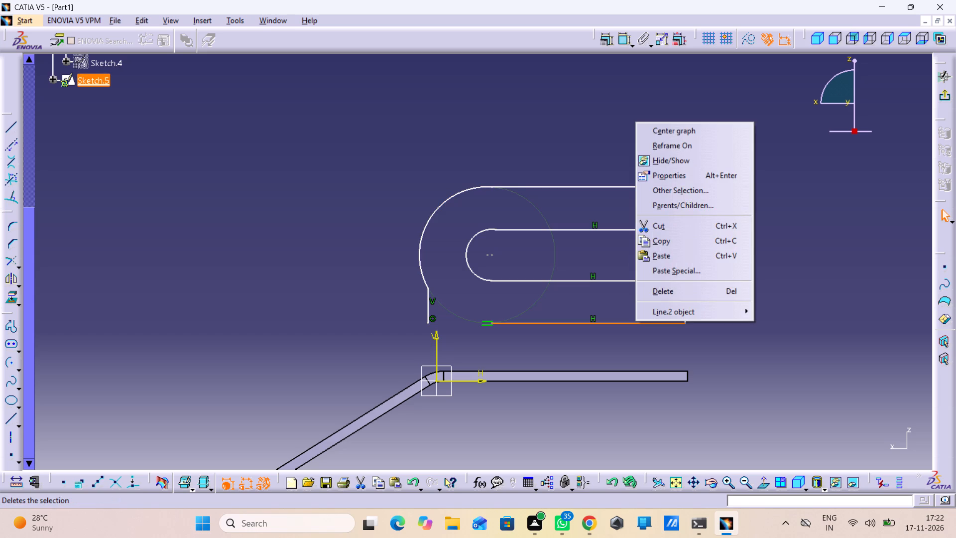
pyautogui.click(686, 289)
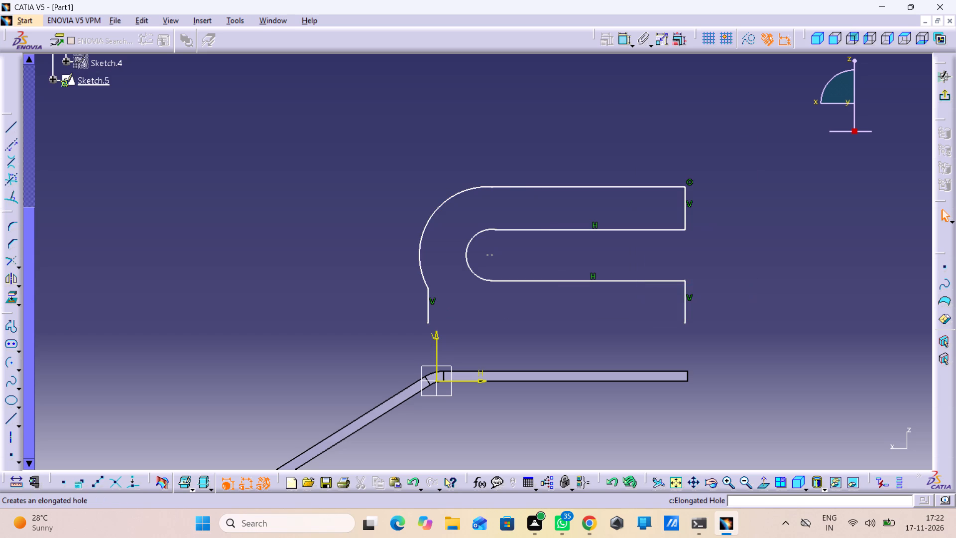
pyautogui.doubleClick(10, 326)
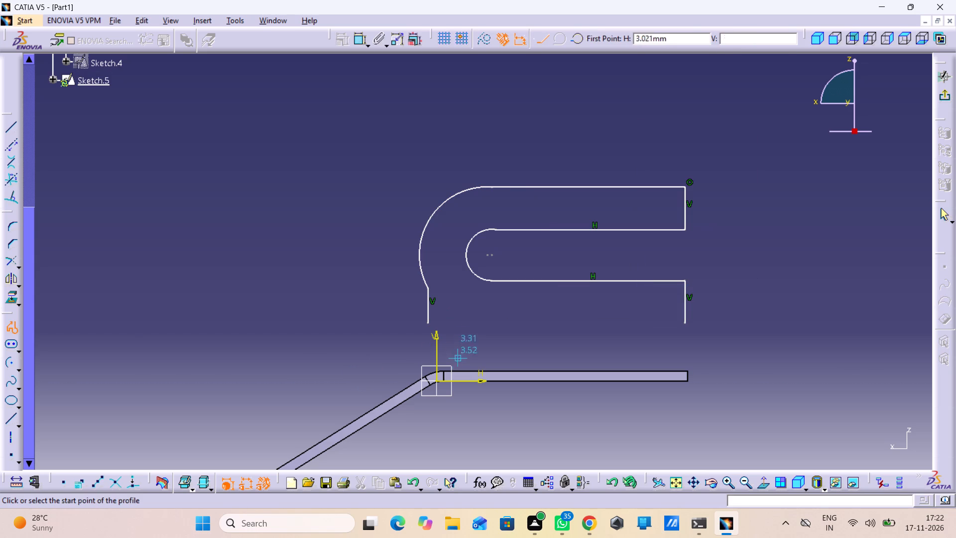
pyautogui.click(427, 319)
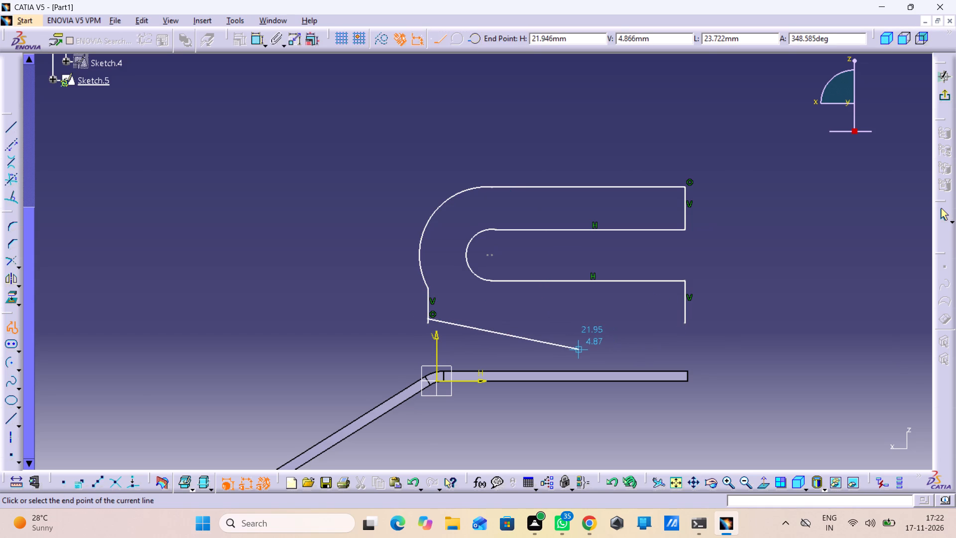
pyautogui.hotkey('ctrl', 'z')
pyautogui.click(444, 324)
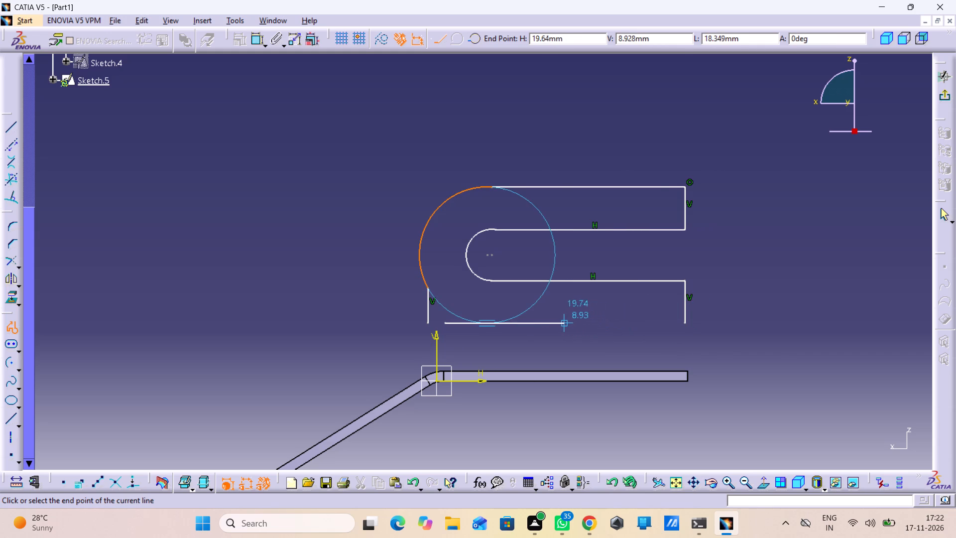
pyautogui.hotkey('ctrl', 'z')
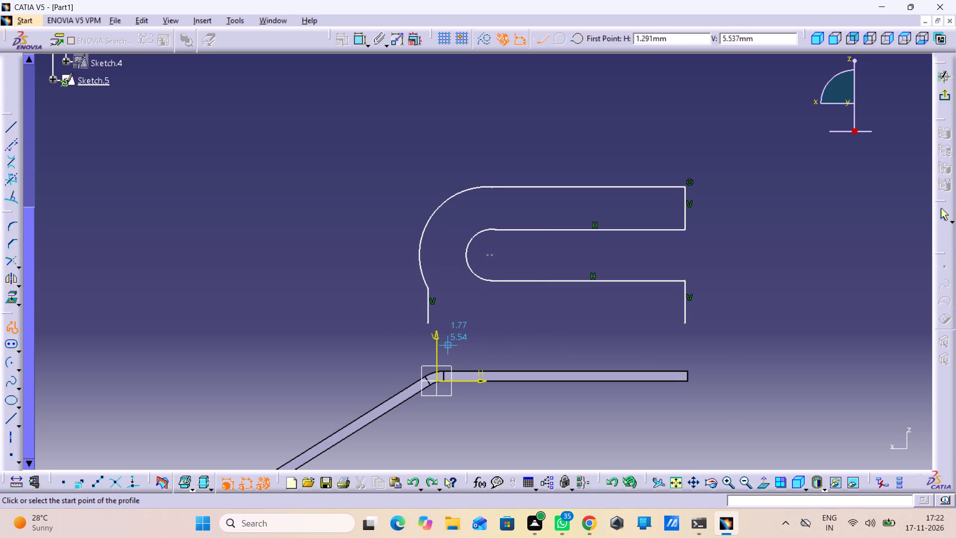
# Sketch a horizontal line about 44 mm long just below the U profile's open vertical lines, about 7 mm above the H axis.
pyautogui.click(418, 335)
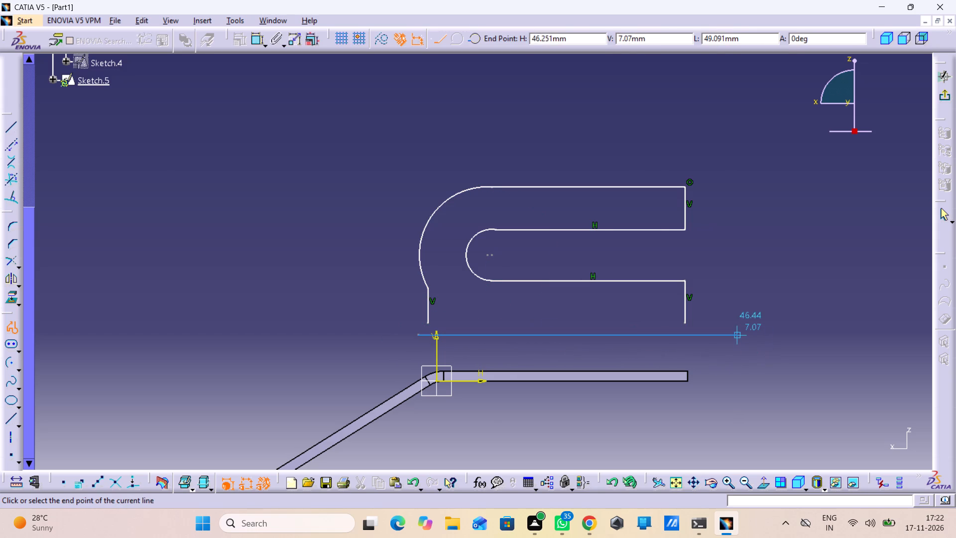
pyautogui.click(701, 336)
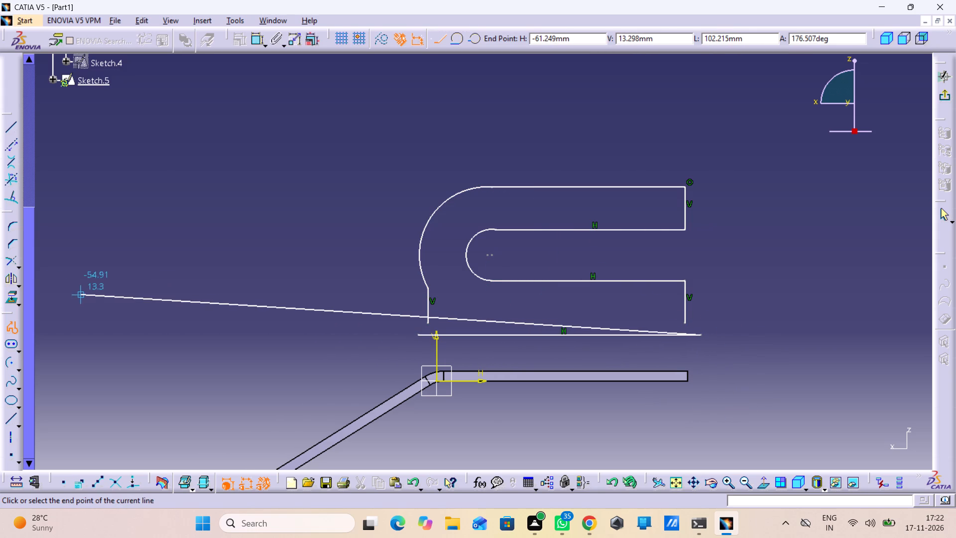
pyautogui.click(5, 329)
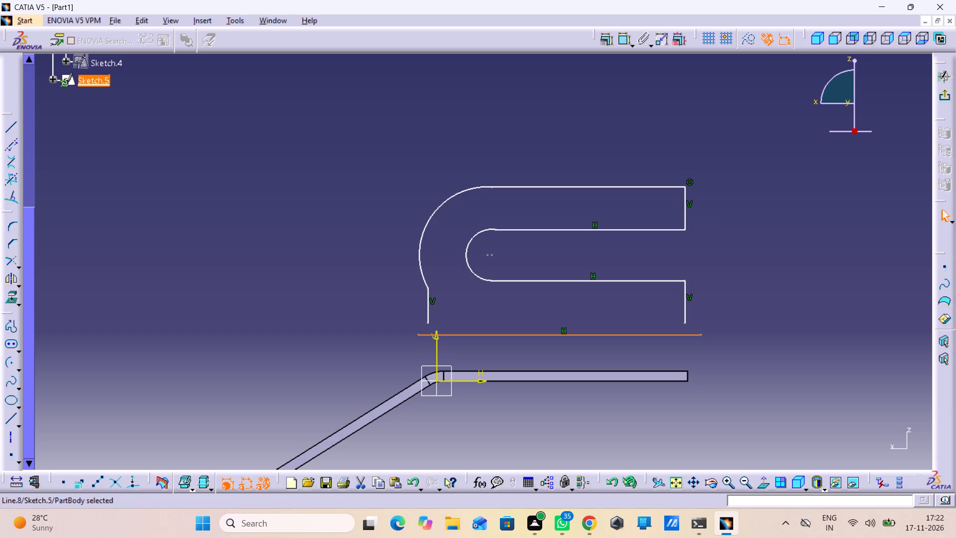
pyautogui.click(748, 312)
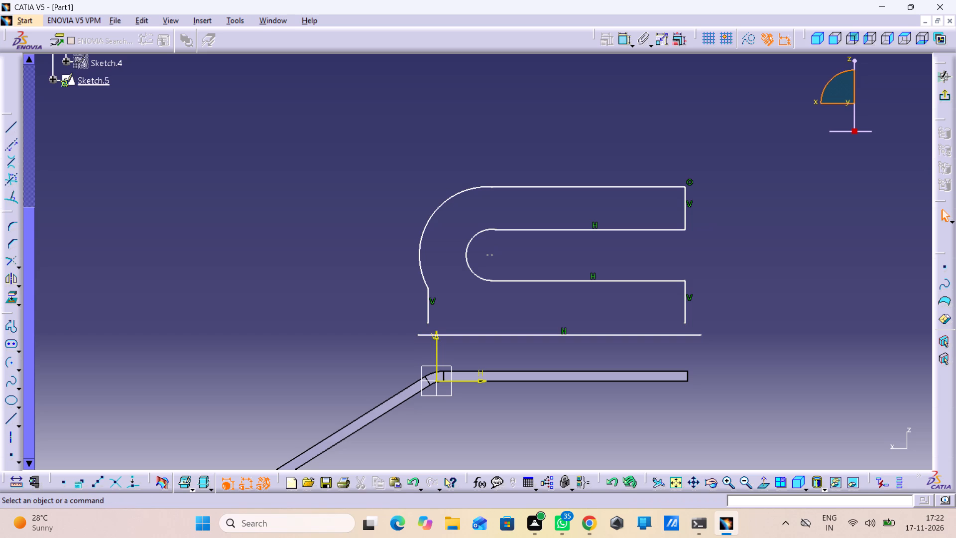
# Constrain the new horizontal line's right endpoint coincident with the lower endpoint of the right vertical end line.
pyautogui.doubleClick(622, 39)
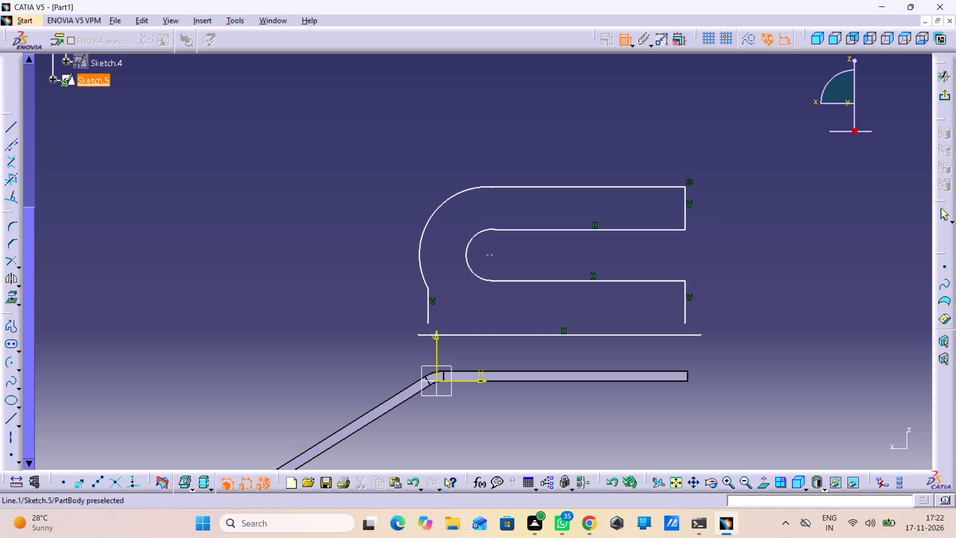
pyautogui.click(684, 323)
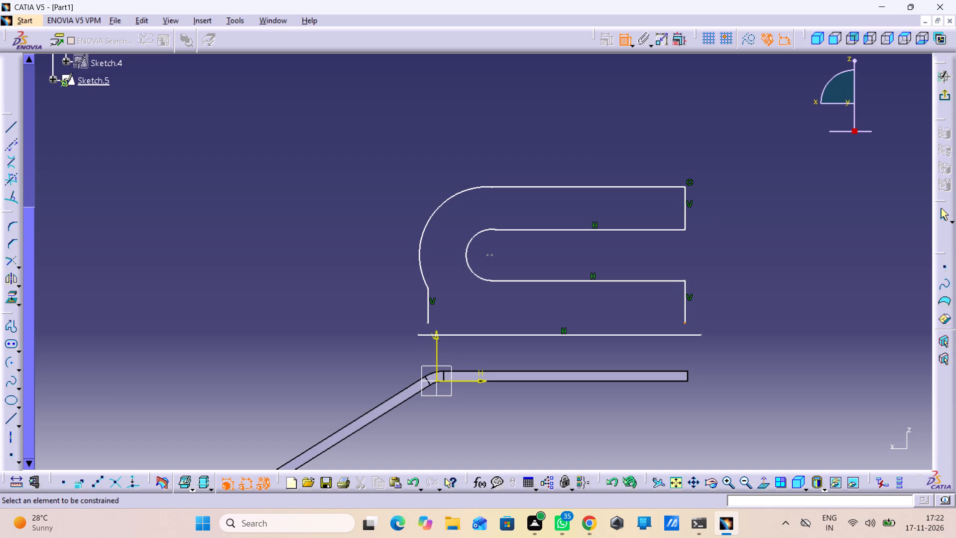
pyautogui.click(703, 337)
pyautogui.rightClick(754, 313)
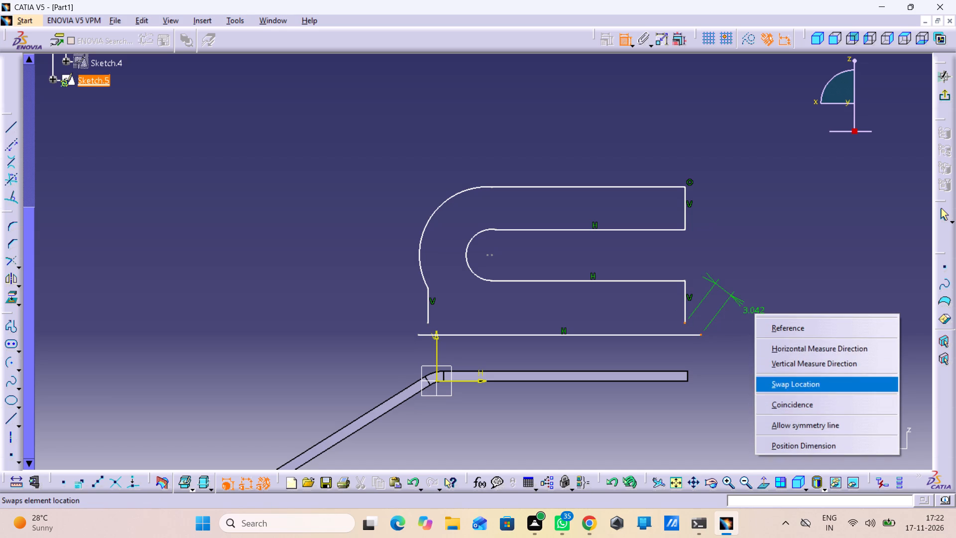
pyautogui.click(800, 403)
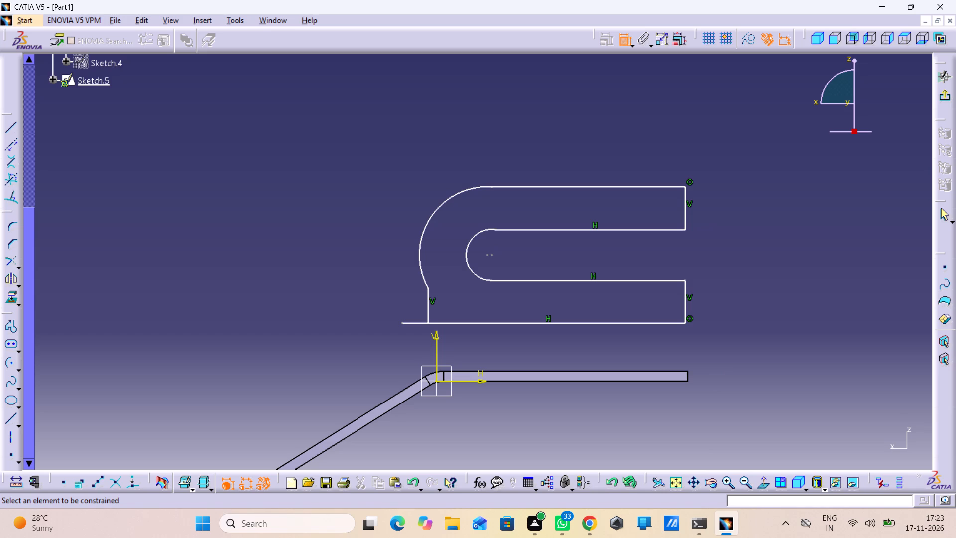
# Constrain the bottom horizontal line's left endpoint coincident with the short vertical line below the outer arc.
pyautogui.click(401, 324)
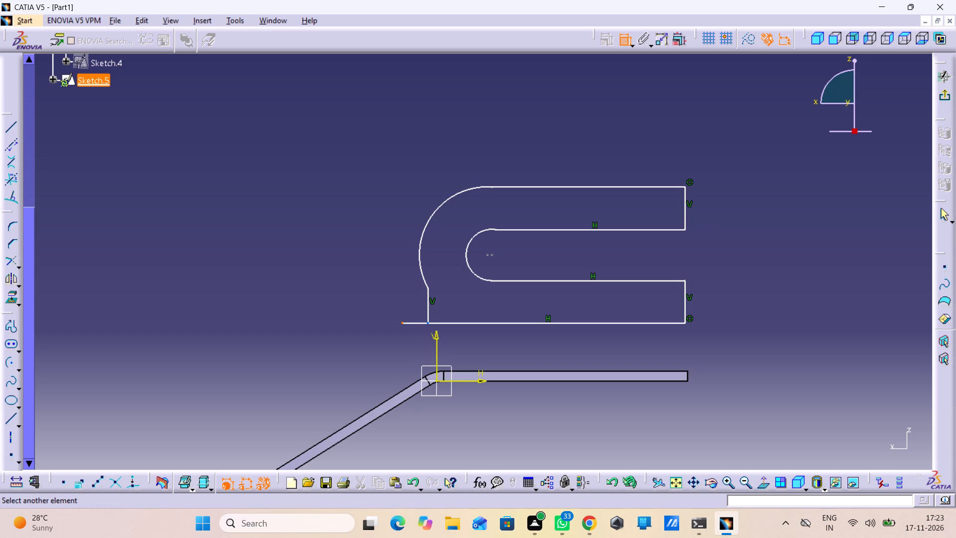
pyautogui.click(429, 318)
pyautogui.rightClick(453, 303)
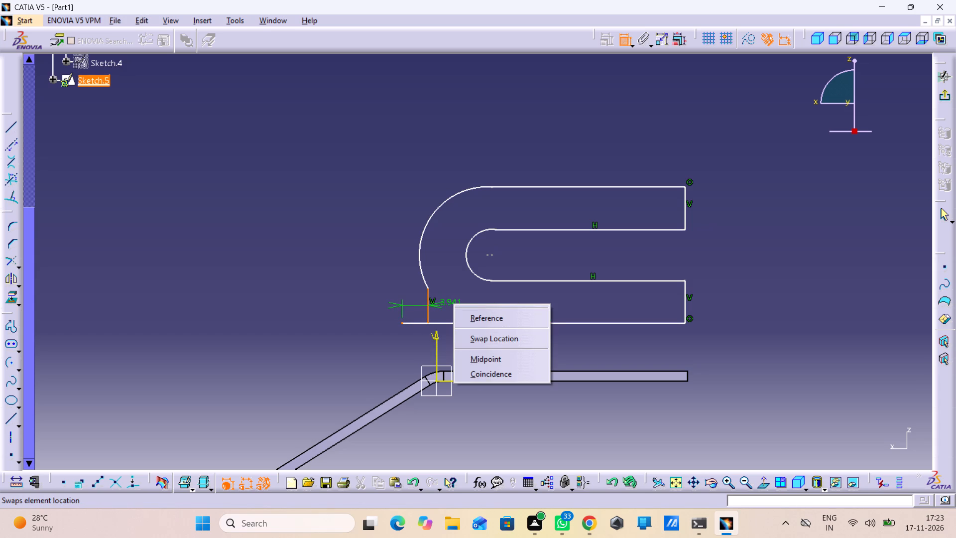
pyautogui.click(478, 375)
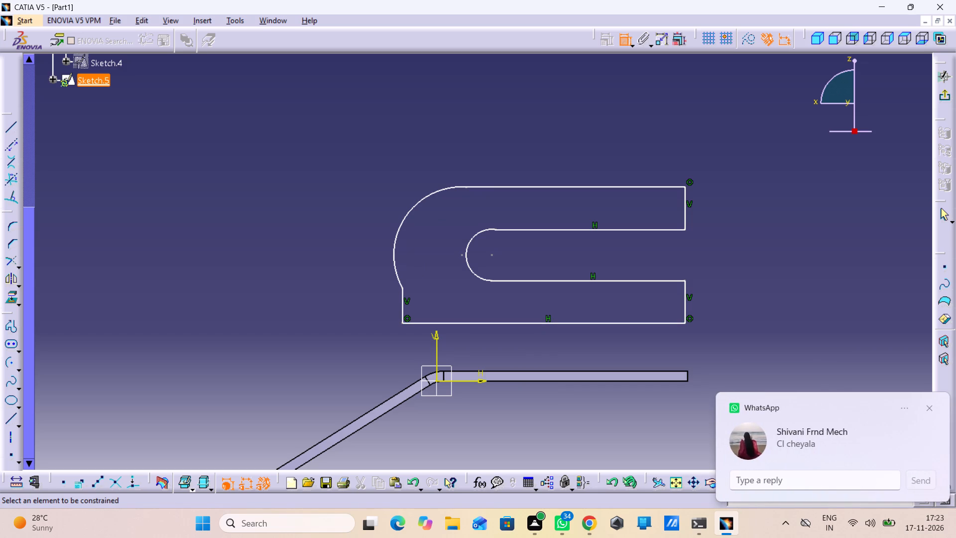
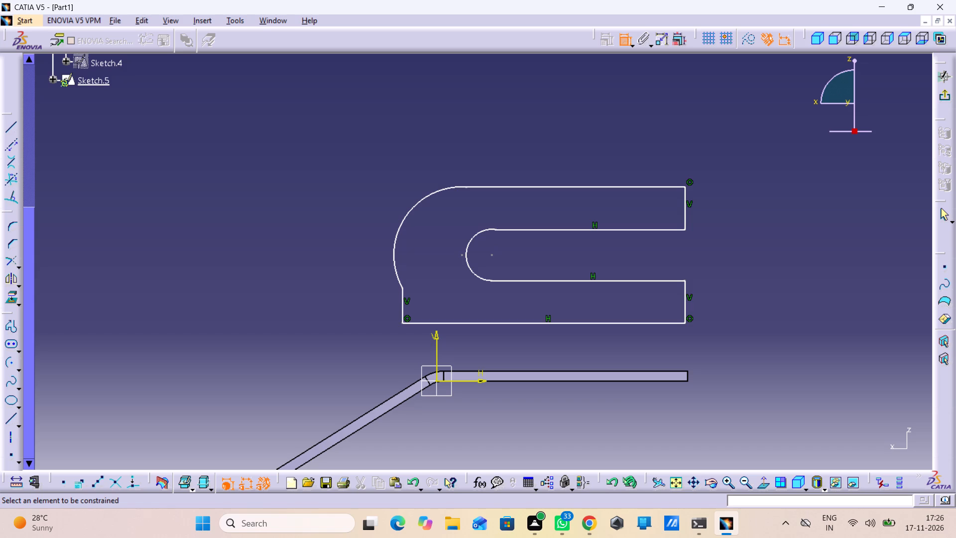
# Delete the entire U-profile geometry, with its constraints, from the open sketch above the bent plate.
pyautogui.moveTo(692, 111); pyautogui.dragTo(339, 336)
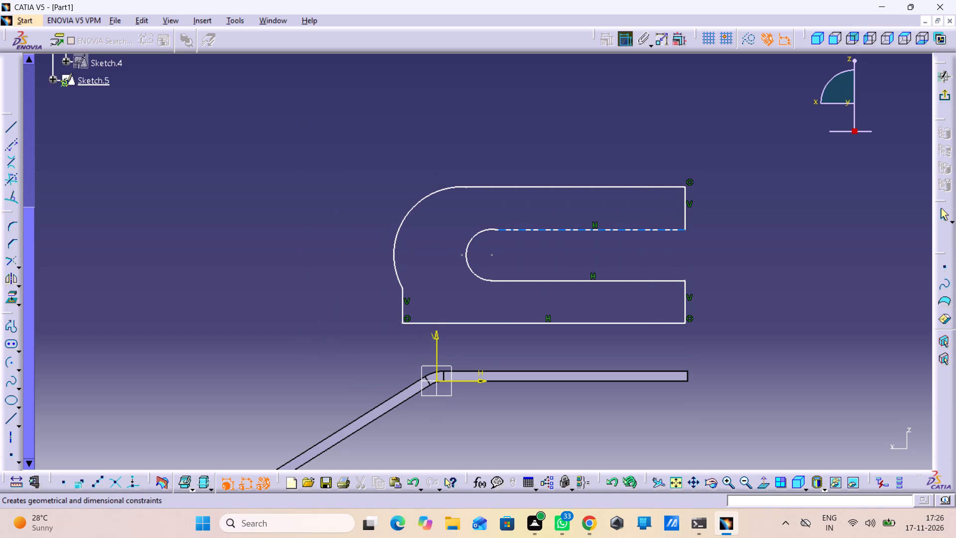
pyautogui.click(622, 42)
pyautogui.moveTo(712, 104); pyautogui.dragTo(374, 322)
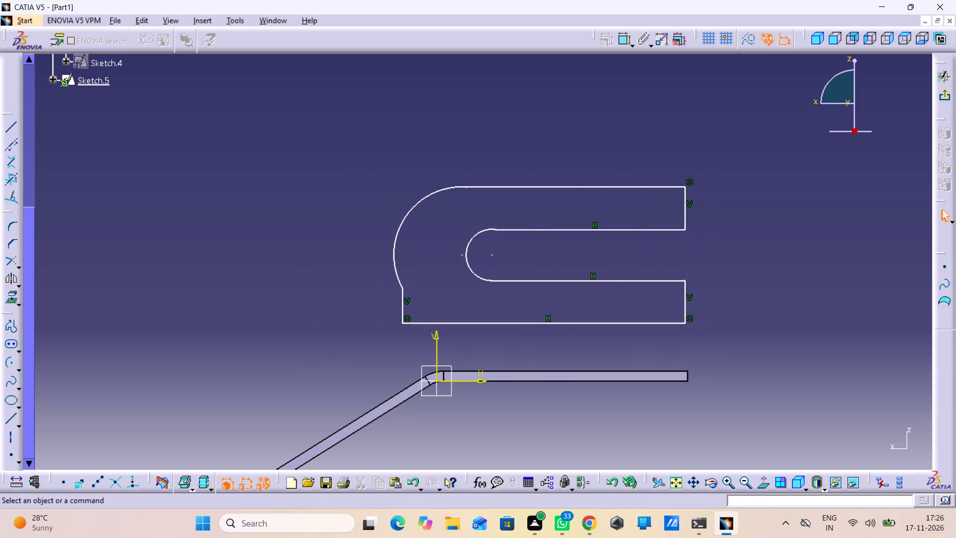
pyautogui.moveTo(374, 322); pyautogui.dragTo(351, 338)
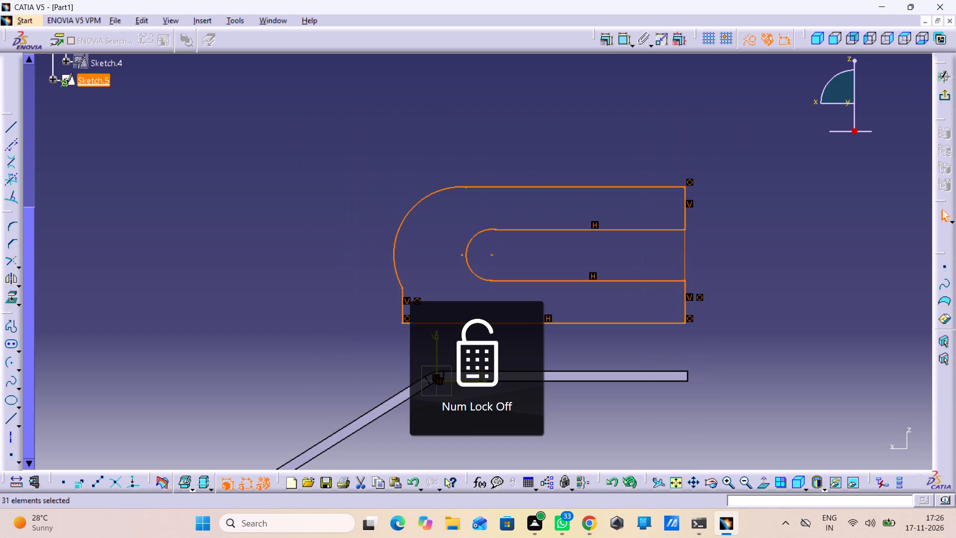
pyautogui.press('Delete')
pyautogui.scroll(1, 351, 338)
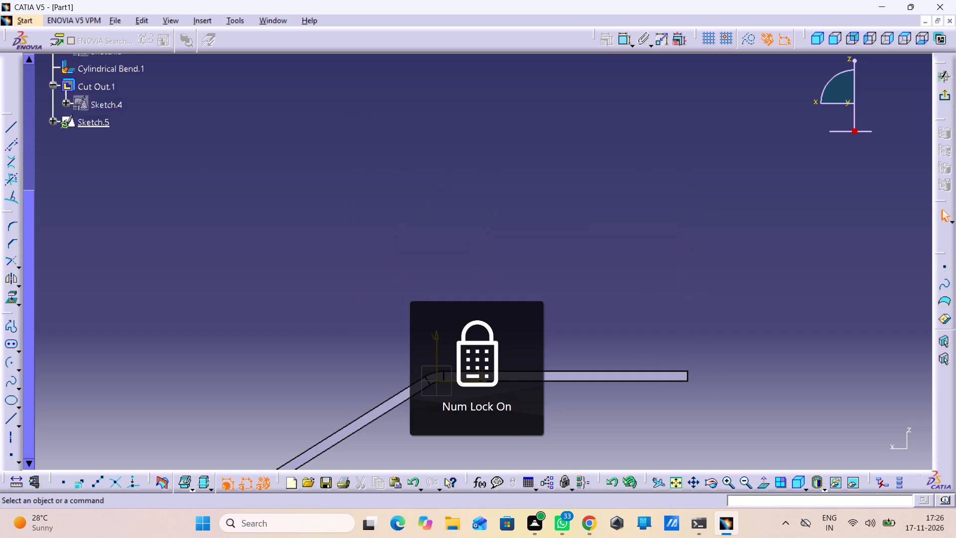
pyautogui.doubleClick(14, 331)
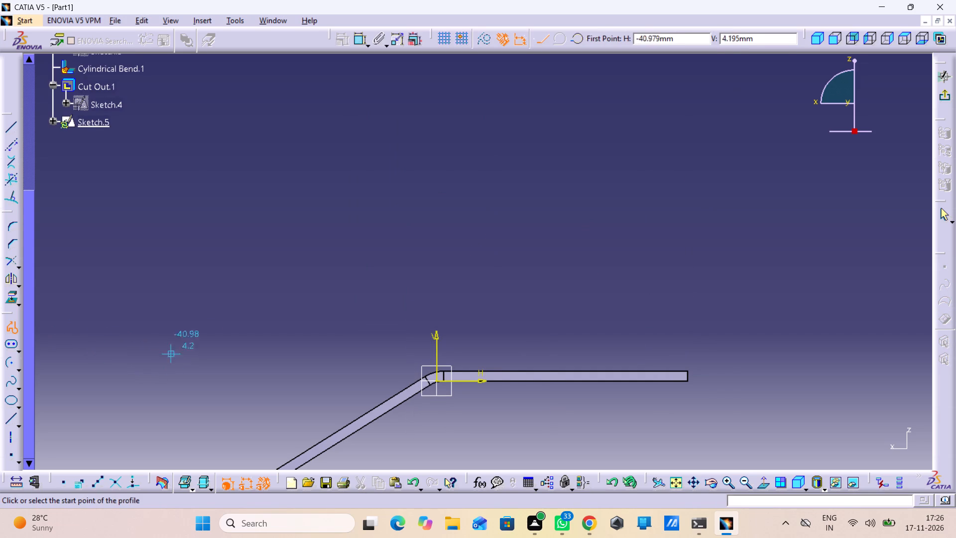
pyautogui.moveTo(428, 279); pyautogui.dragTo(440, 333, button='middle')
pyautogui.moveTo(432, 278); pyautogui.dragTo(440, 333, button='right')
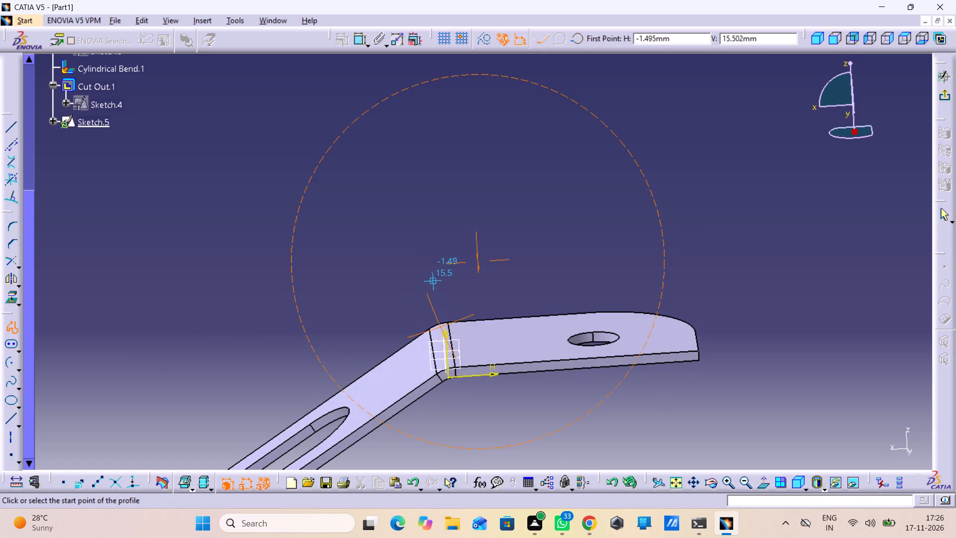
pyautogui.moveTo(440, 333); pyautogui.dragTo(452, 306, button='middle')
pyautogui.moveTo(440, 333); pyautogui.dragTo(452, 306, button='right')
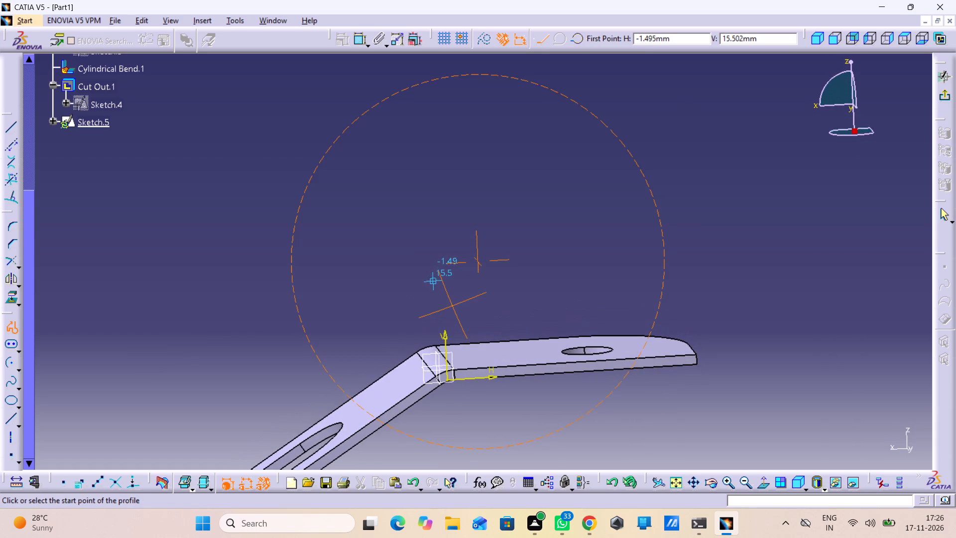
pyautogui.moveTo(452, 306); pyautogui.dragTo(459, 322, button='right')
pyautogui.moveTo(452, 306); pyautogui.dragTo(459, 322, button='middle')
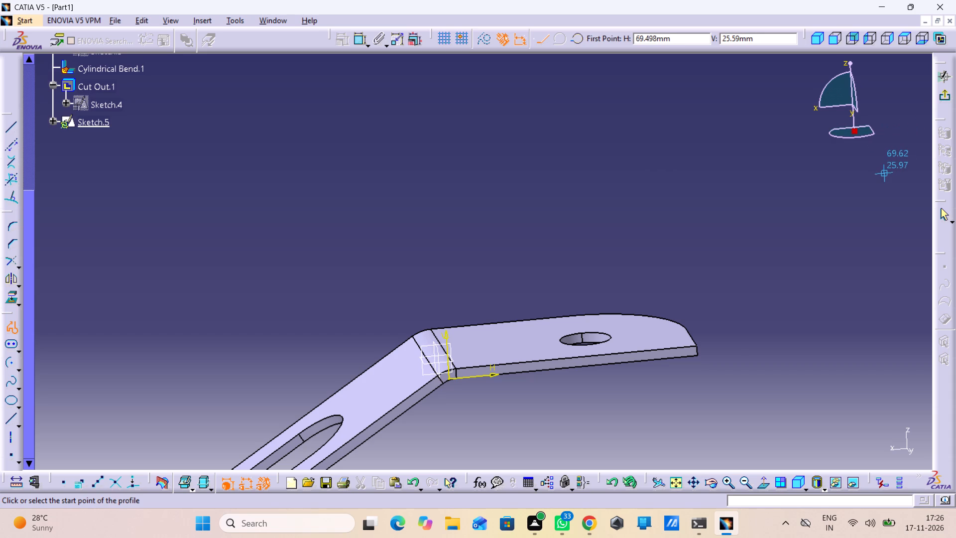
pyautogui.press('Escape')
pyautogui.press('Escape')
# Undo the profile deletion and the earlier U-profile drawing and constraint operations, stepping back until the sketch is empty.
pyautogui.hotkey('ctrl', 'z')
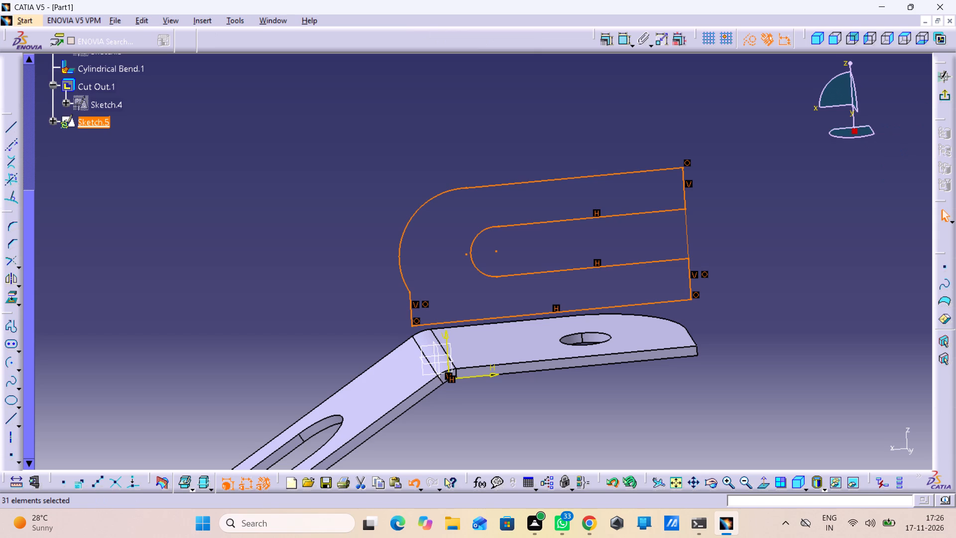
pyautogui.hotkey('ctrl', 'z')
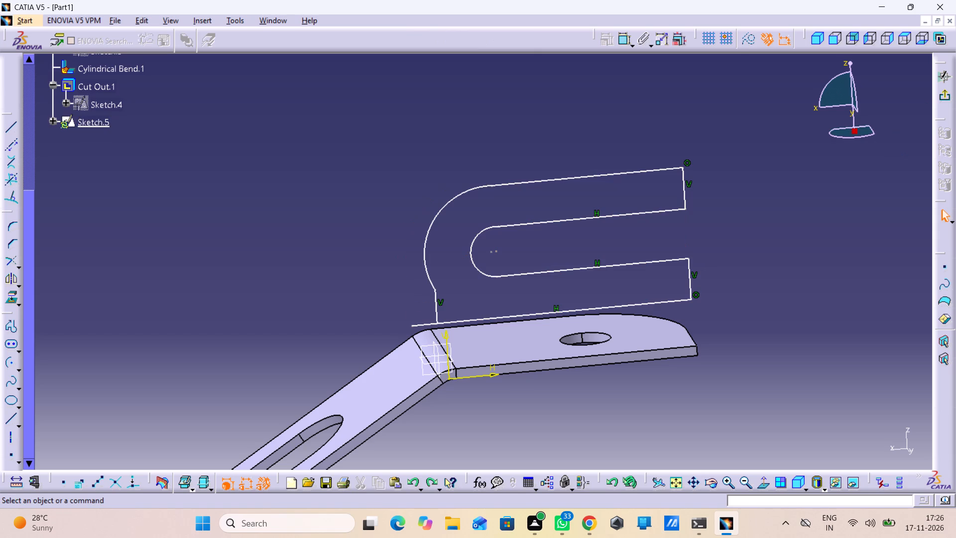
pyautogui.hotkey('ctrl', 'z')
pyautogui.hotkey('ctrl', 'z')
pyautogui.hotkey('ctrl', 'z')
pyautogui.hotkey('ctrl', 'z')
pyautogui.hotkey('ctrl', 'z')
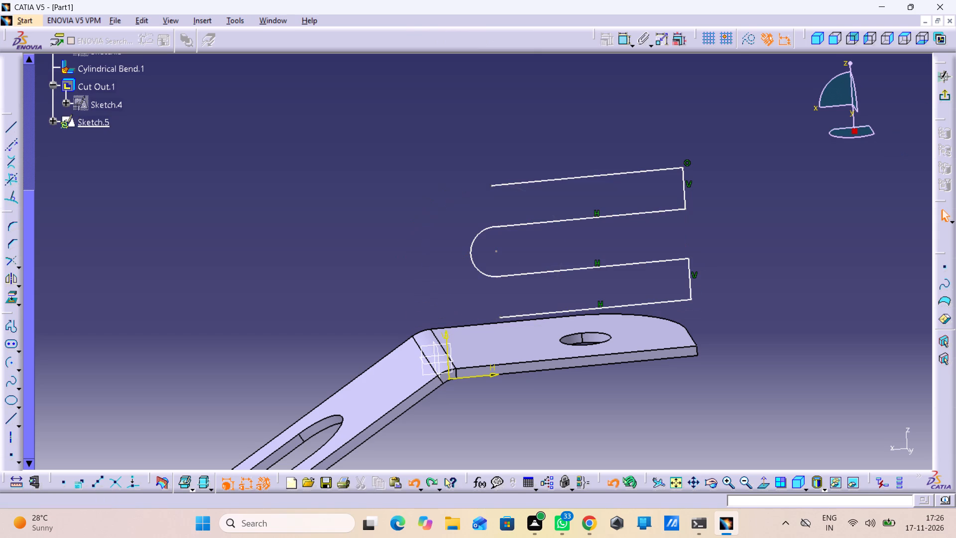
pyautogui.hotkey('ctrl', 'z')
pyautogui.hotkey('ctrl', 'z')
pyautogui.hotkey('ctrl', 'z')
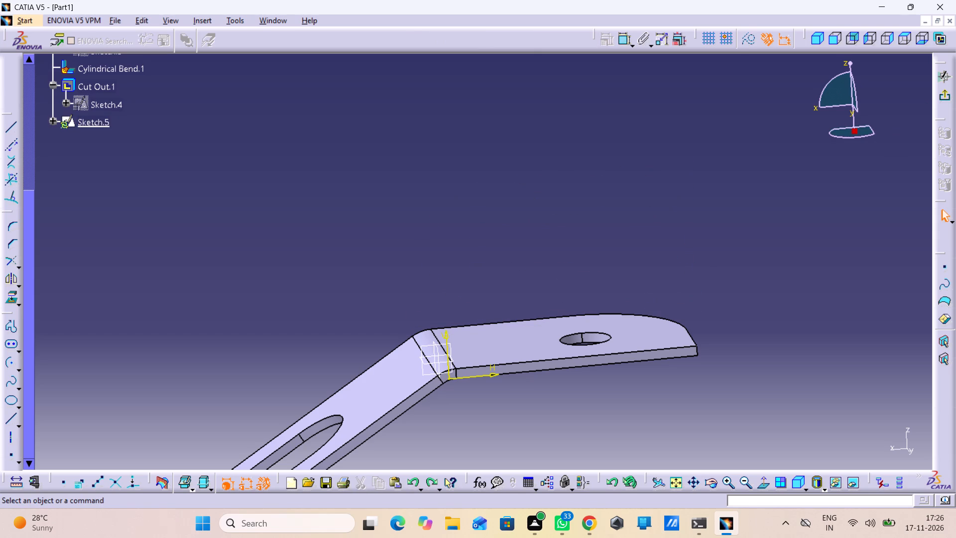
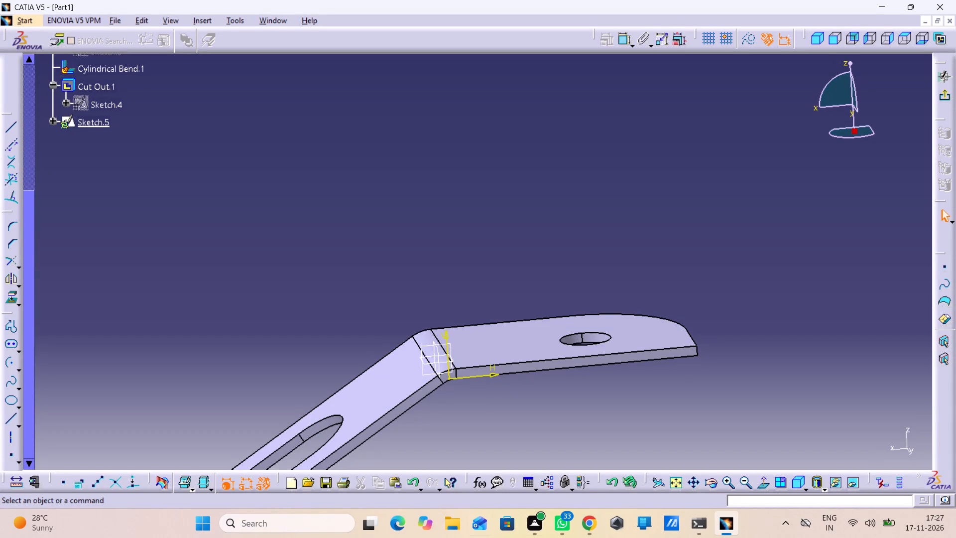
# Sketch the profile's outer edges above the horizontal plate: a left edge about 5 mm long, then bottom, right and top, about 33 by 20 mm.
pyautogui.doubleClick(22, 328)
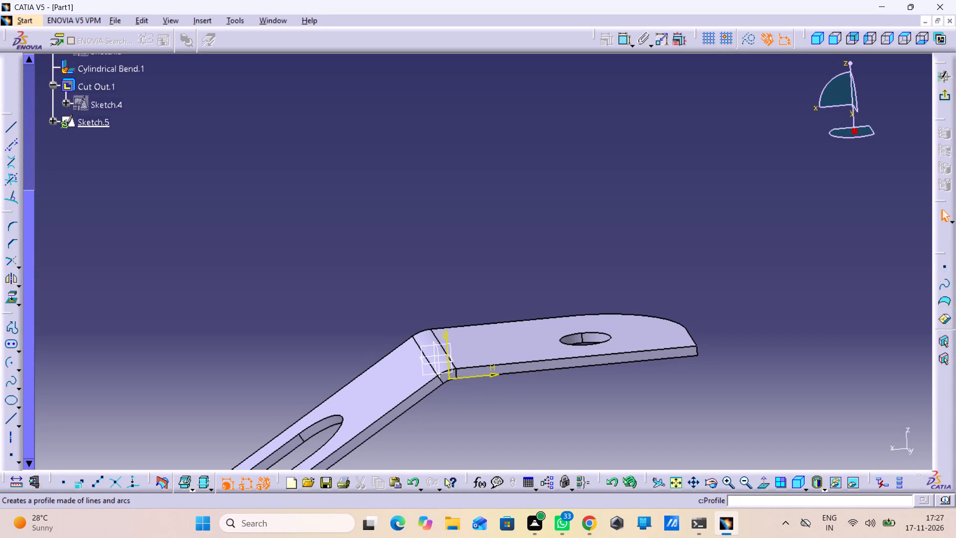
pyautogui.doubleClick(8, 328)
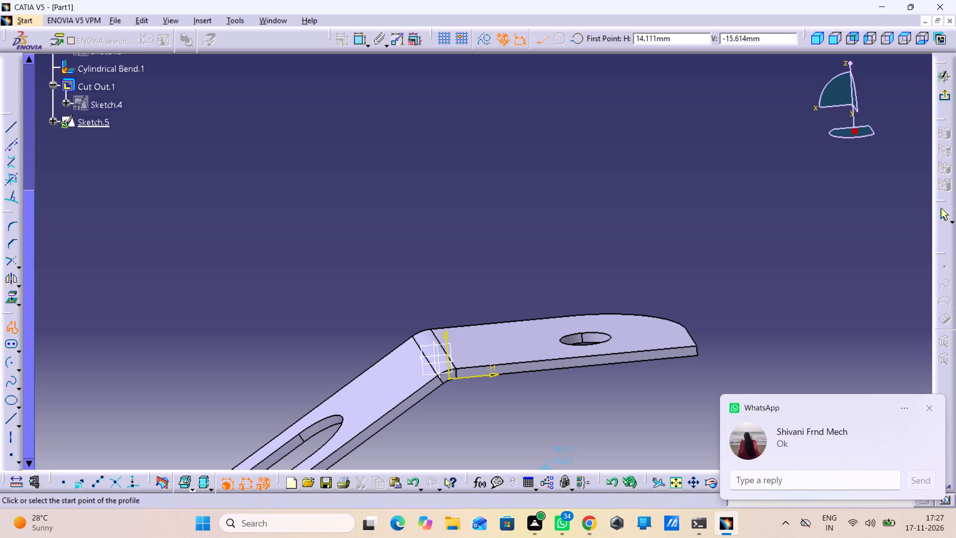
pyautogui.click(930, 412)
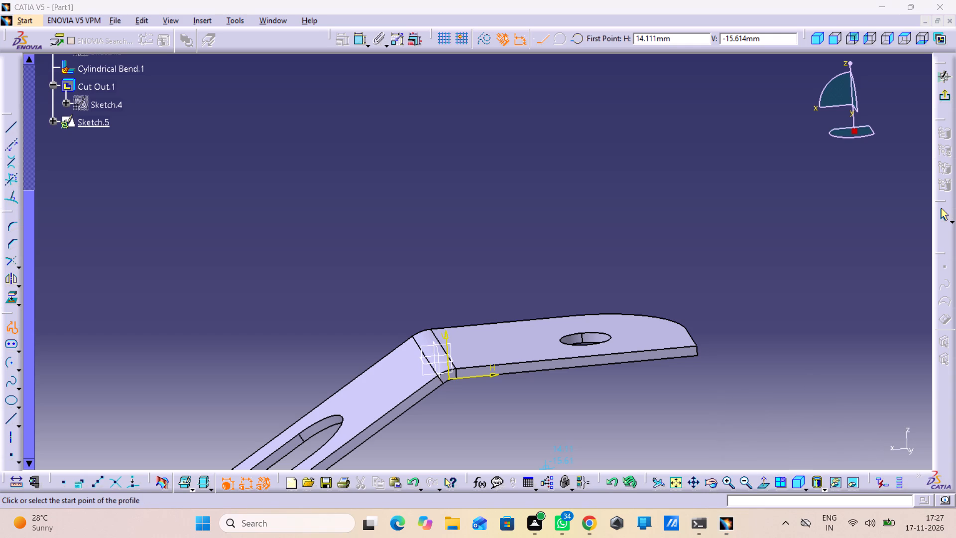
pyautogui.click(763, 485)
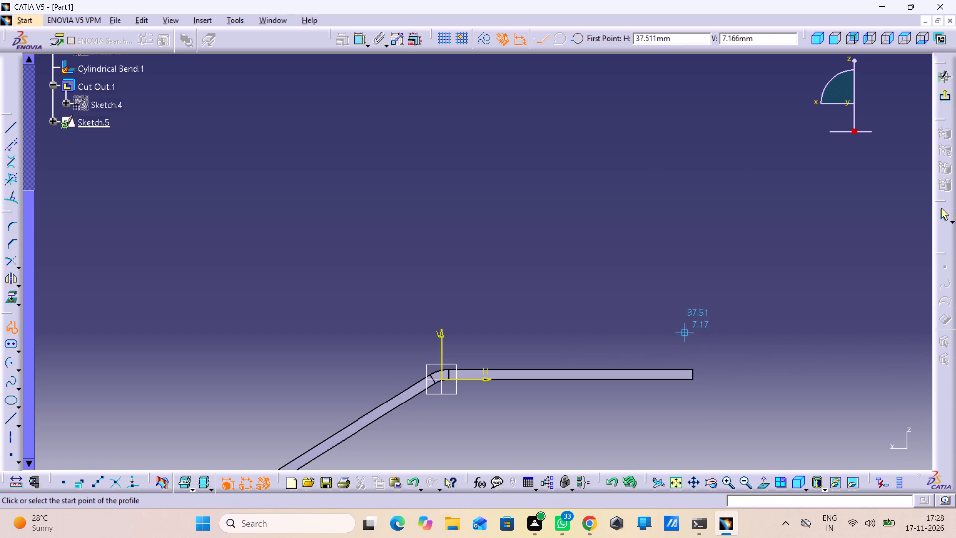
pyautogui.click(472, 312)
pyautogui.click(475, 348)
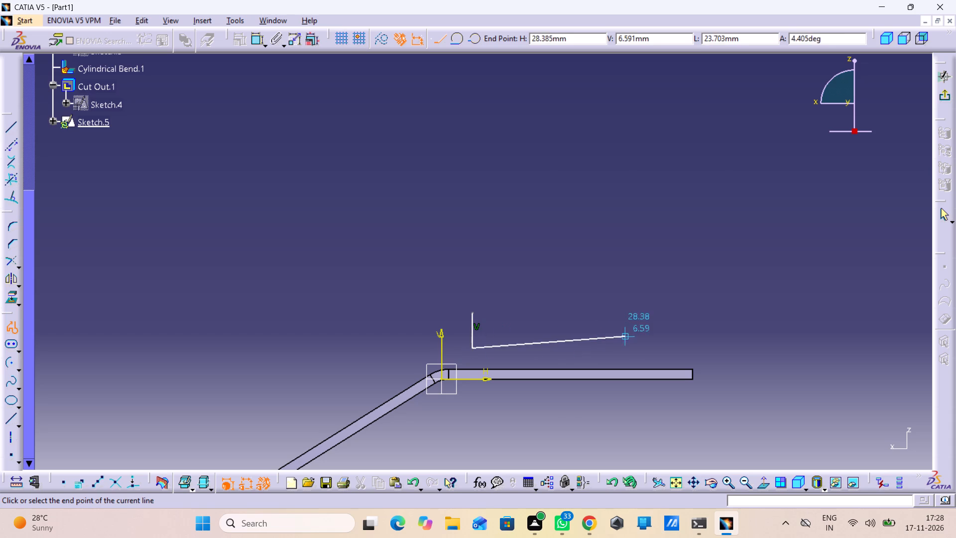
pyautogui.click(689, 350)
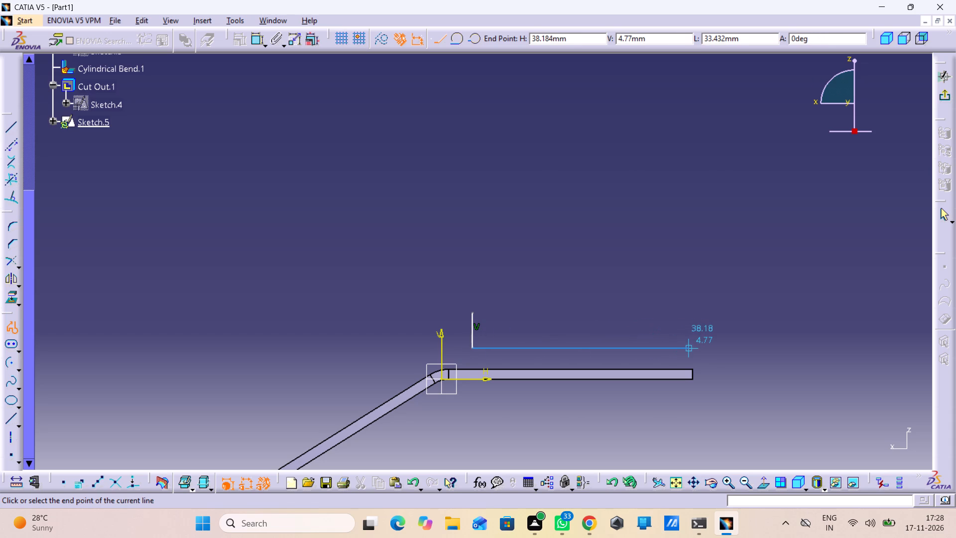
pyautogui.click(694, 190)
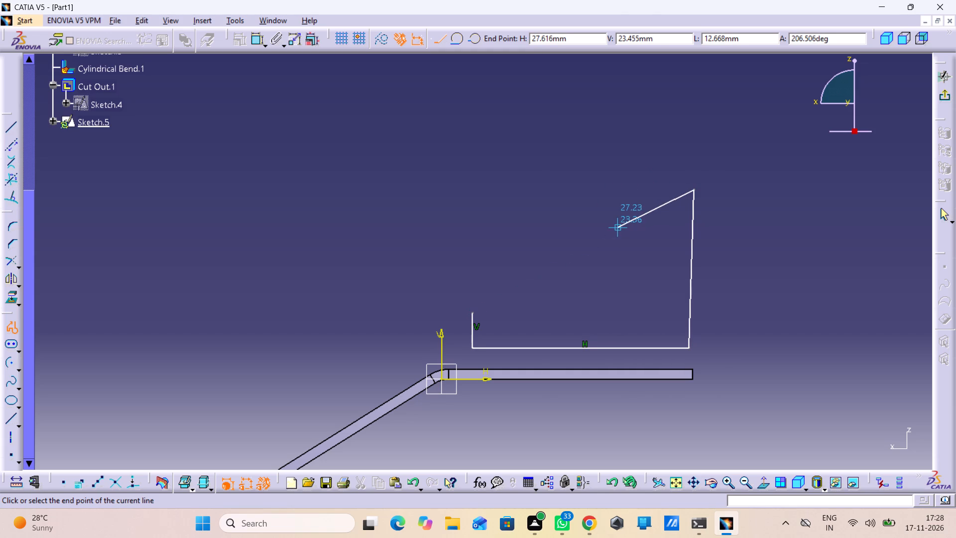
pyautogui.hotkey('ctrl', 'z')
pyautogui.keyDown('ctrl'); pyautogui.click(621, 226); pyautogui.keyUp('ctrl')
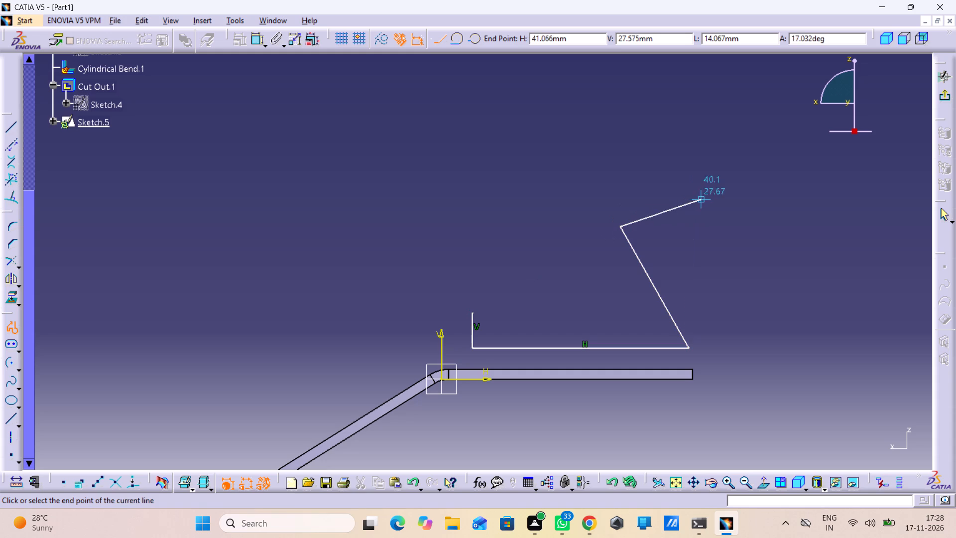
pyautogui.hotkey('ctrl', 'z')
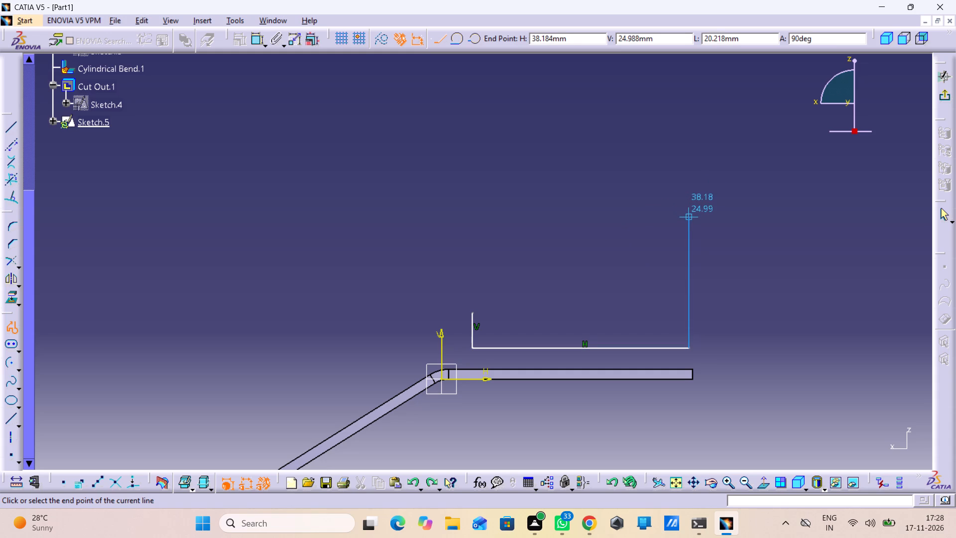
pyautogui.click(691, 216)
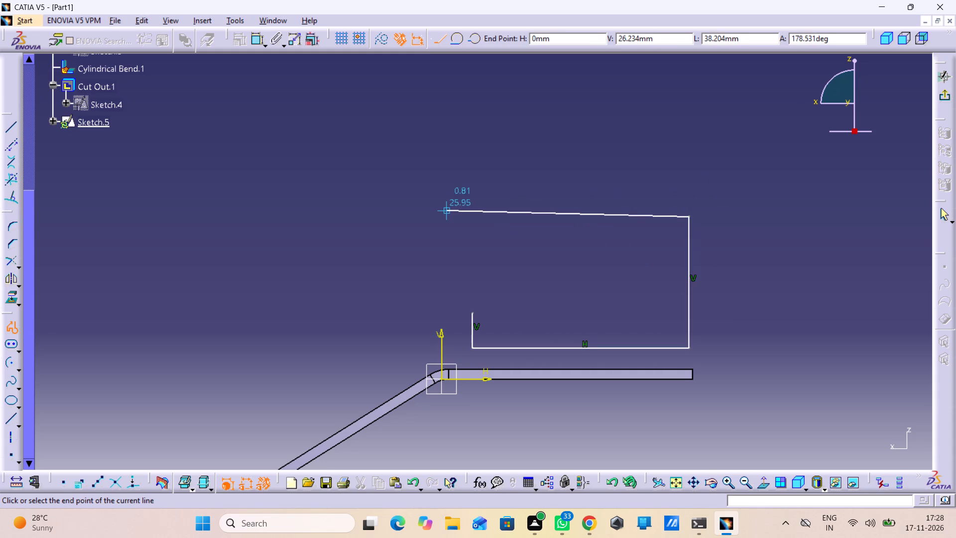
pyautogui.click(475, 217)
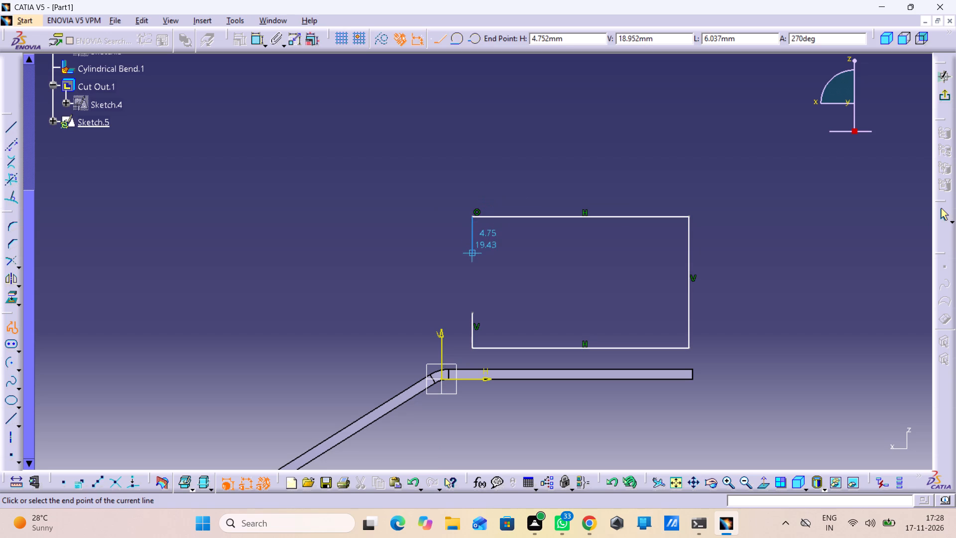
# Continue the profile with an upper-left edge about 6 mm long and an inward slot about 22 mm long with a tangent arc of about 3.9 mm radius.
pyautogui.click(475, 256)
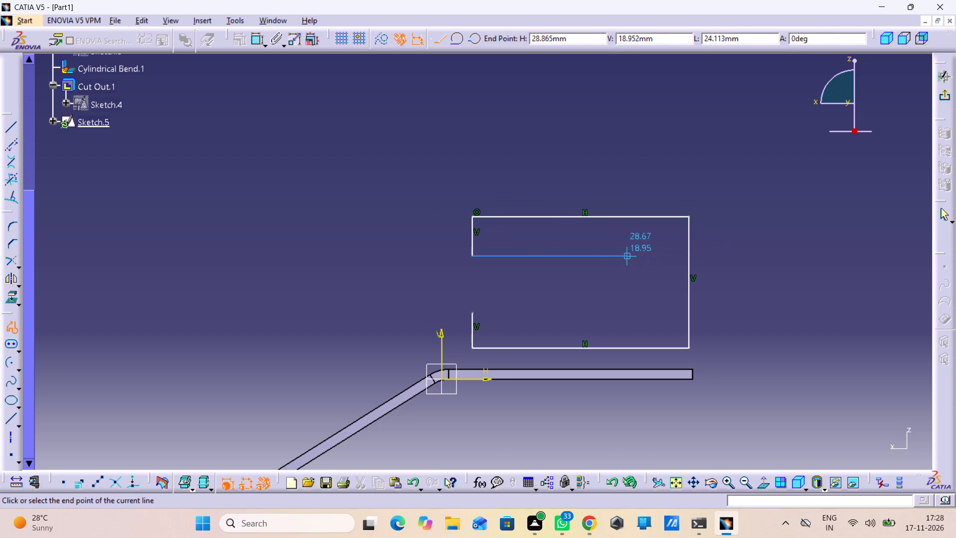
pyautogui.click(613, 256)
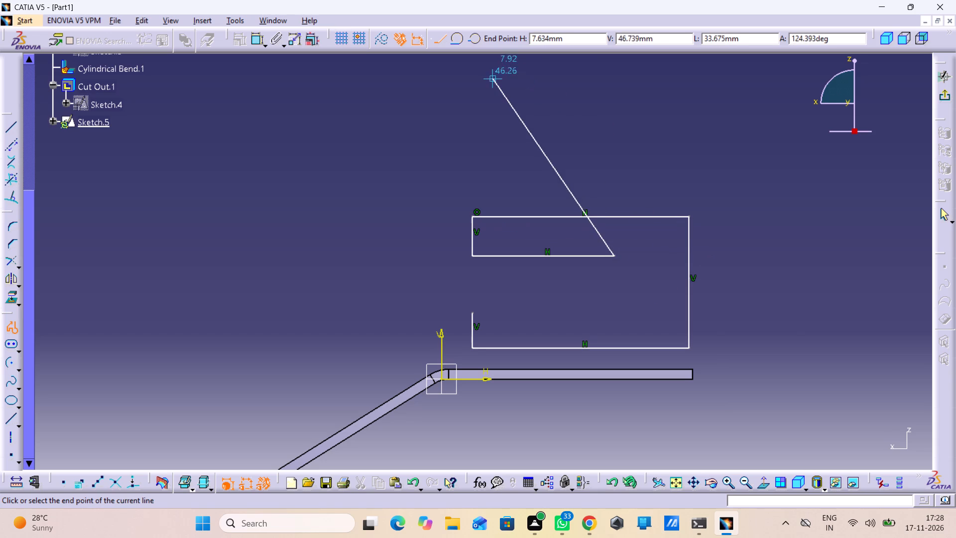
pyautogui.click(459, 42)
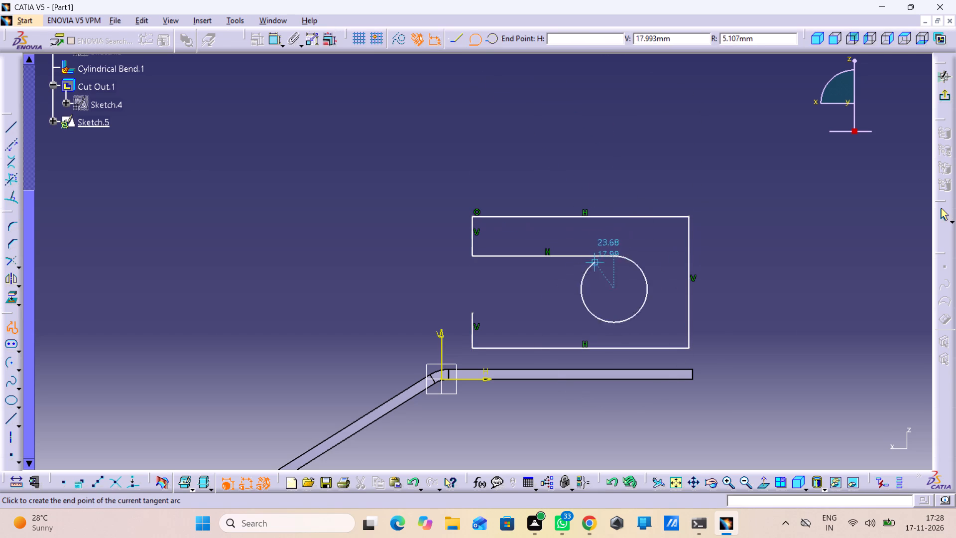
pyautogui.click(615, 308)
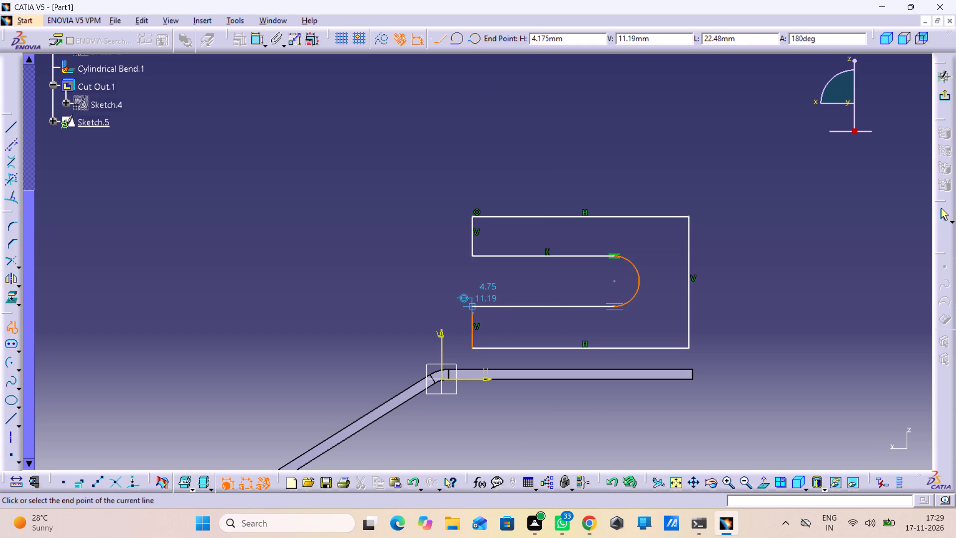
pyautogui.click(476, 303)
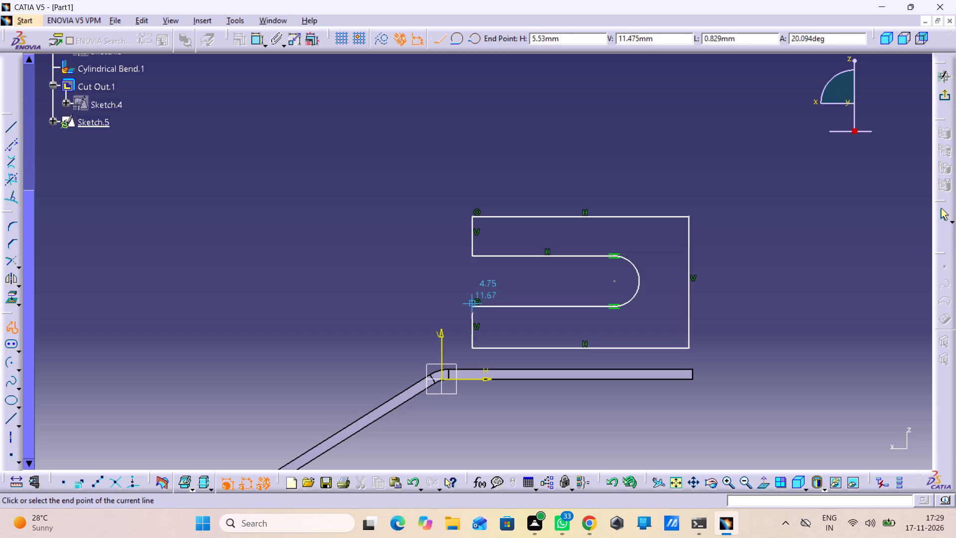
pyautogui.click(10, 327)
pyautogui.click(248, 319)
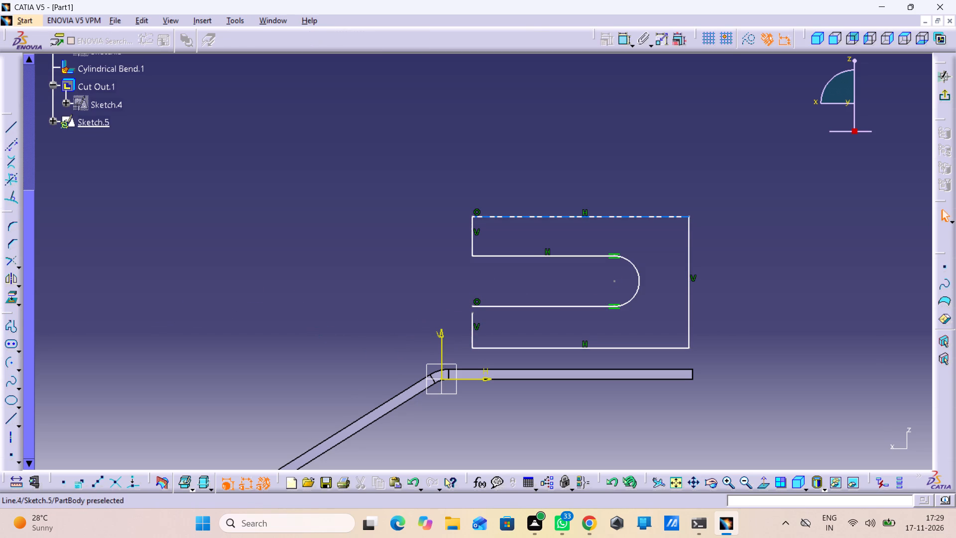
# Make the lower-left edge's upper endpoint coincident with the open end of the slot's lower line to close the profile.
pyautogui.doubleClick(624, 37)
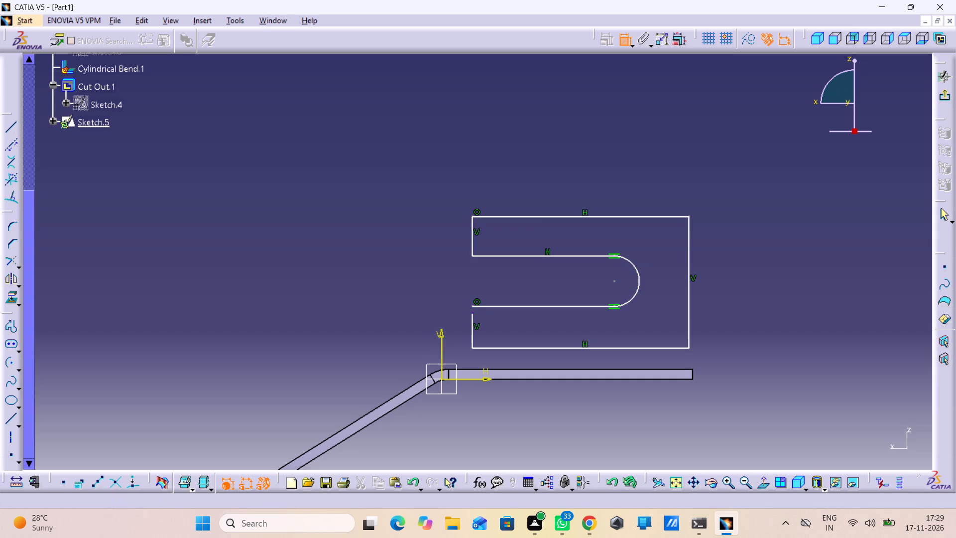
pyautogui.click(473, 314)
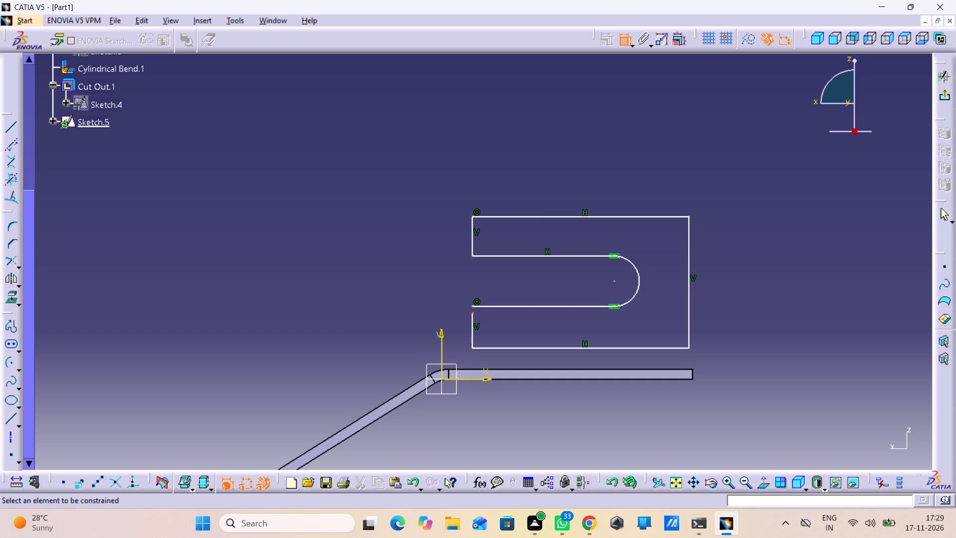
pyautogui.click(473, 303)
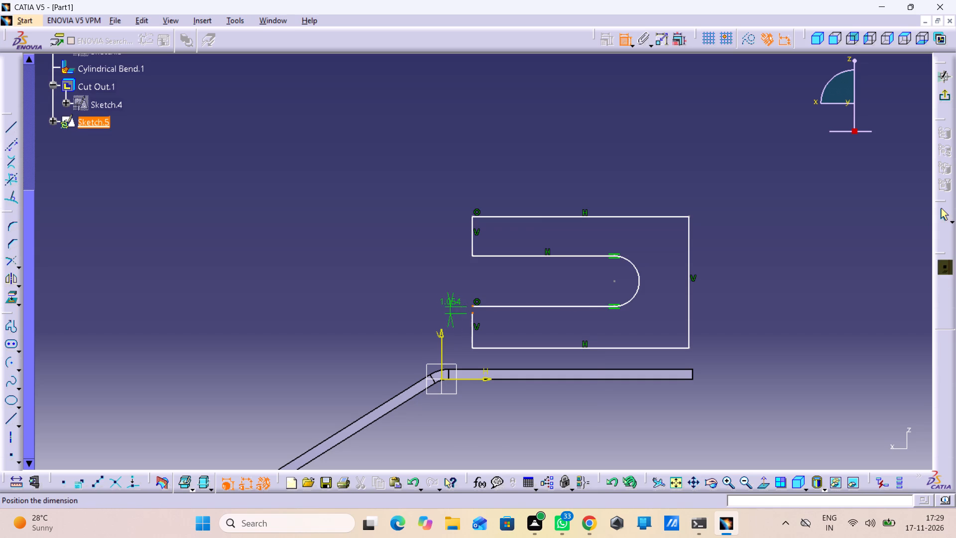
pyautogui.rightClick(447, 303)
pyautogui.click(513, 398)
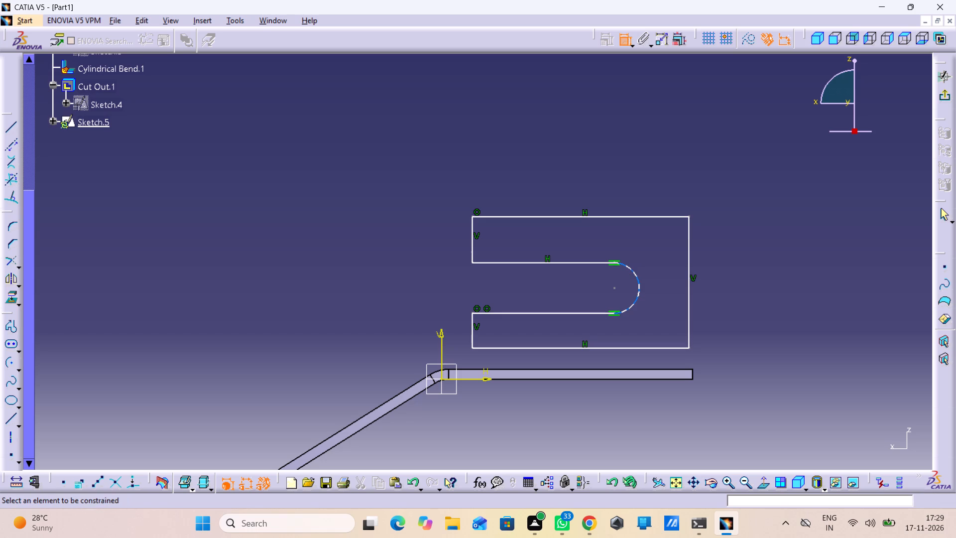
# Dimension the vertical distance from the slot arc's centre to the profile's top edge and set it to 12.7 mm.
pyautogui.click(613, 289)
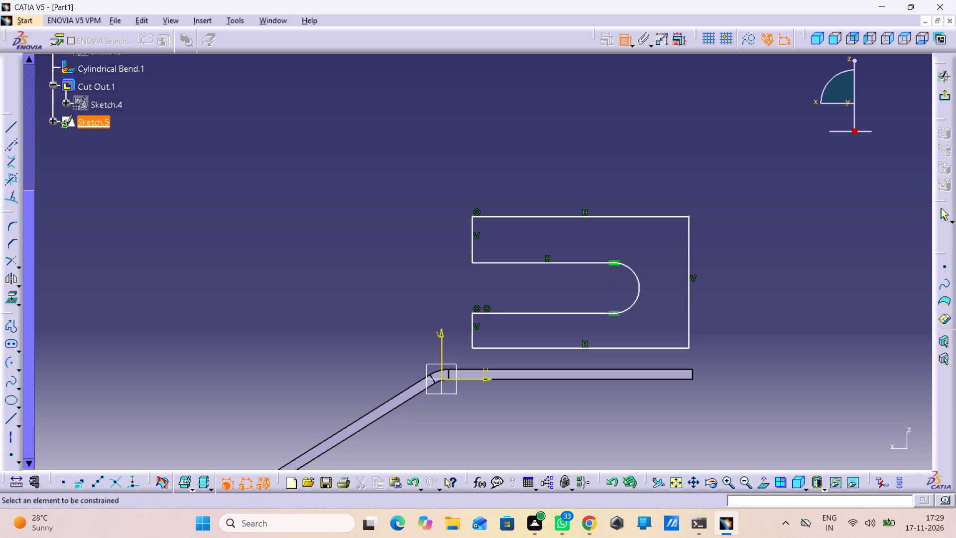
pyautogui.click(520, 220)
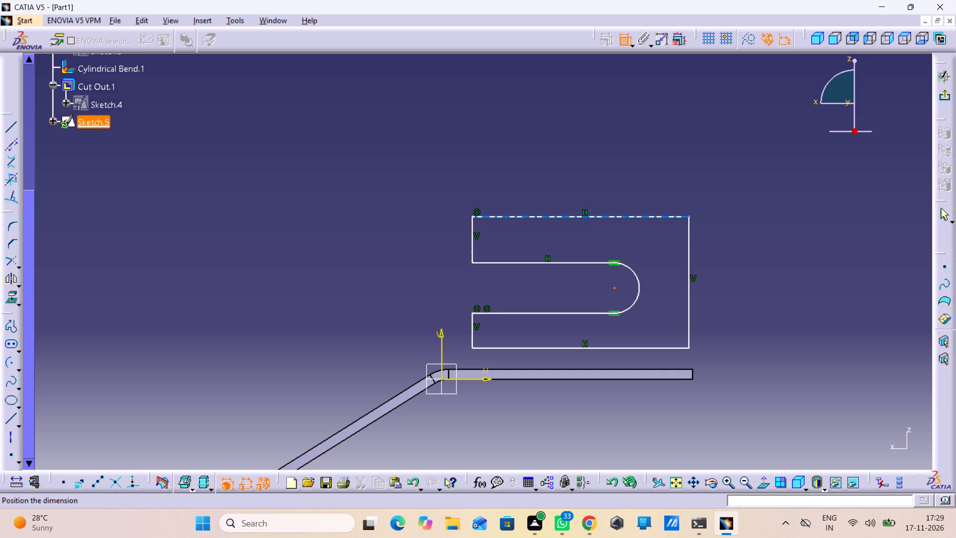
pyautogui.click(407, 252)
pyautogui.doubleClick(407, 244)
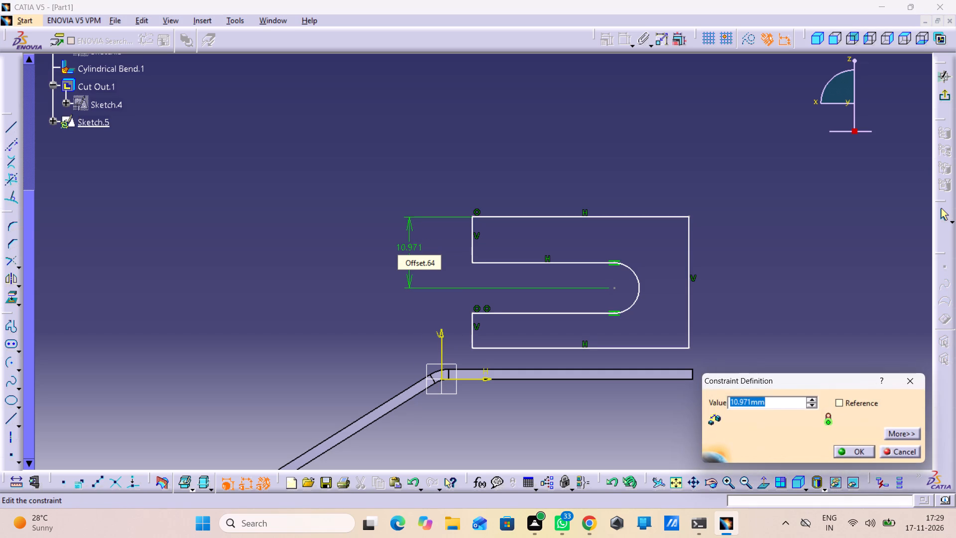
pyautogui.write('12.')
pyautogui.press('7')
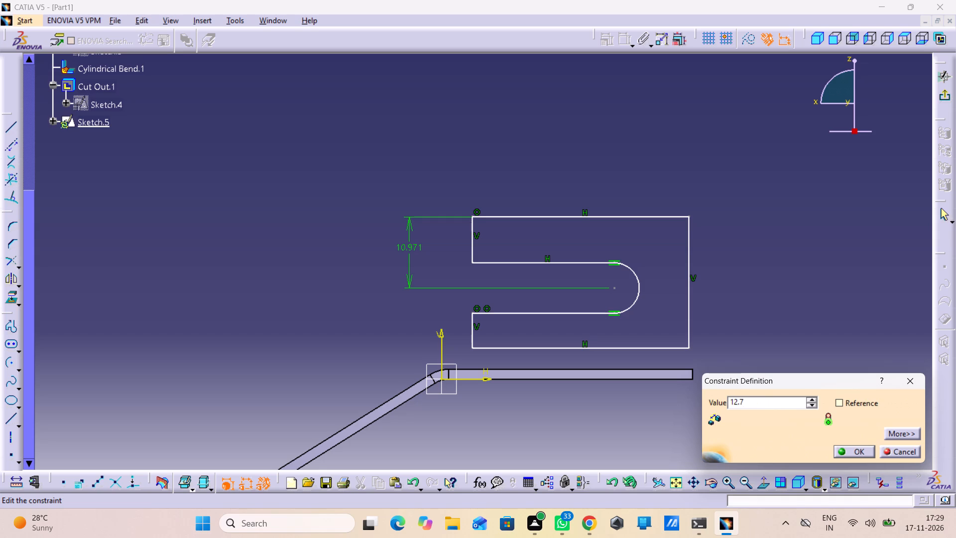
pyautogui.press('Return')
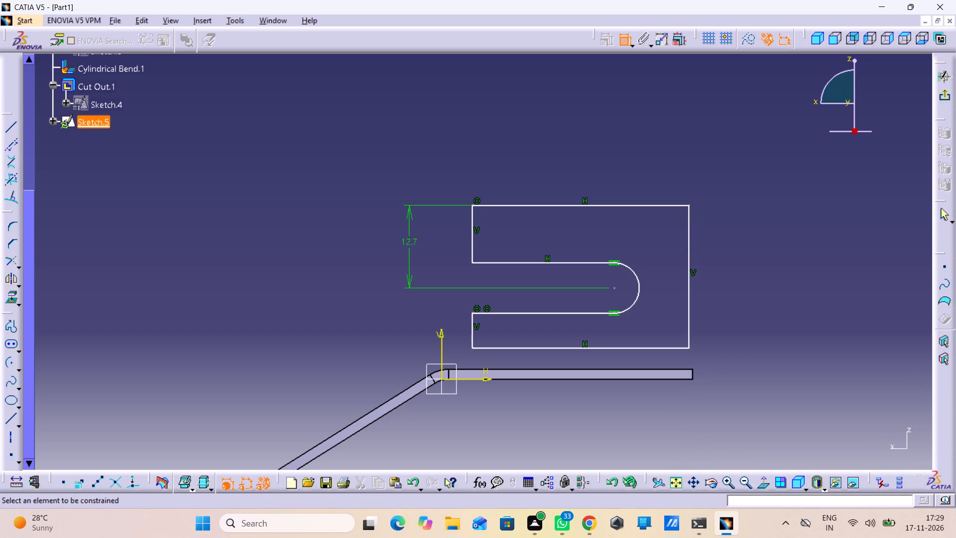
# Dimension the horizontal distance from the slot arc's centre to the profile's upper-left edge and set it to 25.4 mm.
pyautogui.click(615, 288)
pyautogui.click(471, 224)
pyautogui.click(529, 167)
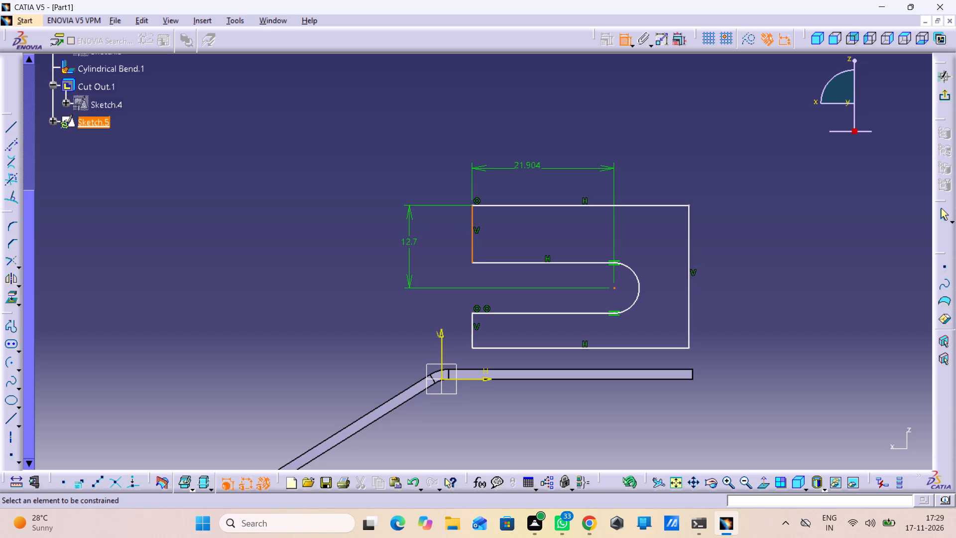
pyautogui.doubleClick(532, 160)
pyautogui.write('25.4')
pyautogui.press('Return')
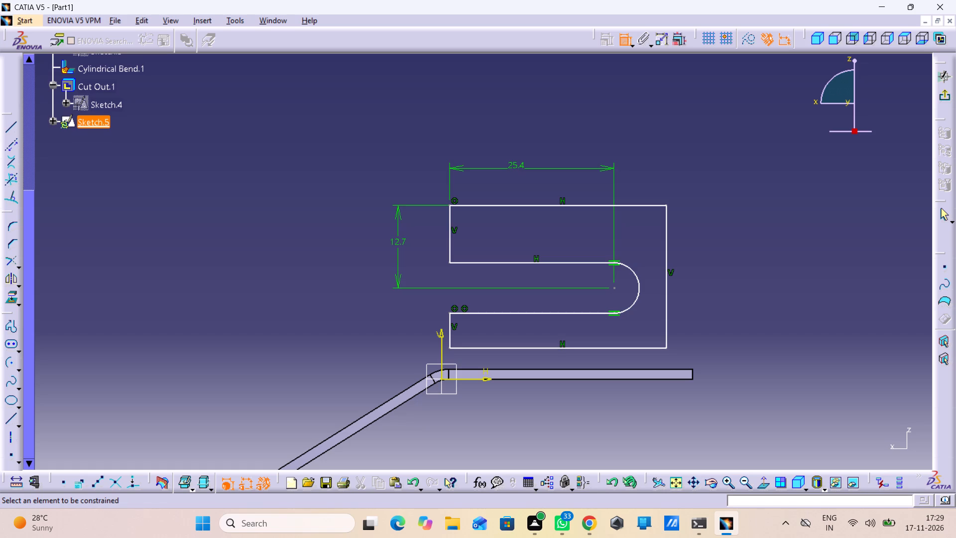
# Dimension the slot arc's radius and set it to 5.334 mm.
pyautogui.click(633, 271)
pyautogui.click(716, 229)
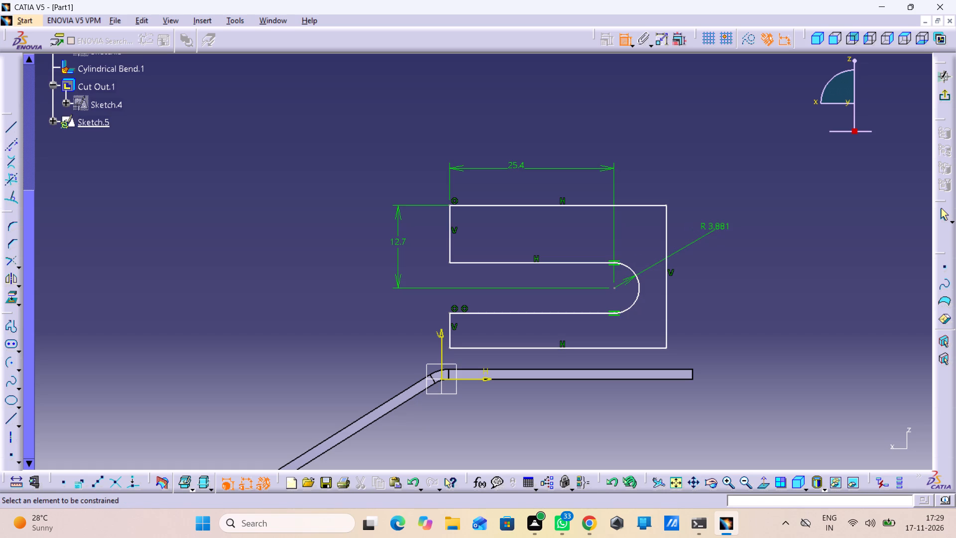
pyautogui.doubleClick(716, 229)
pyautogui.press('5')
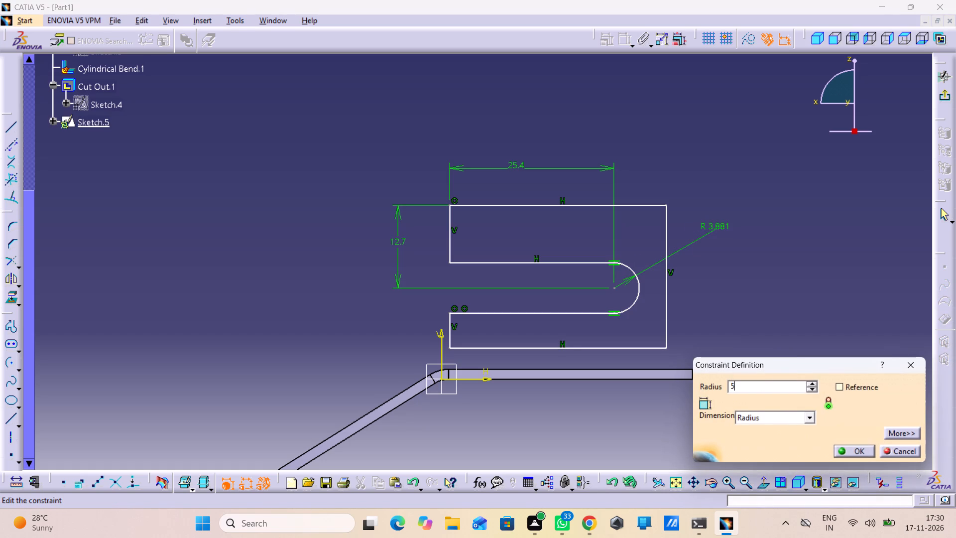
pyautogui.write('.3')
pyautogui.write('34')
pyautogui.press('Return')
pyautogui.press('Return')
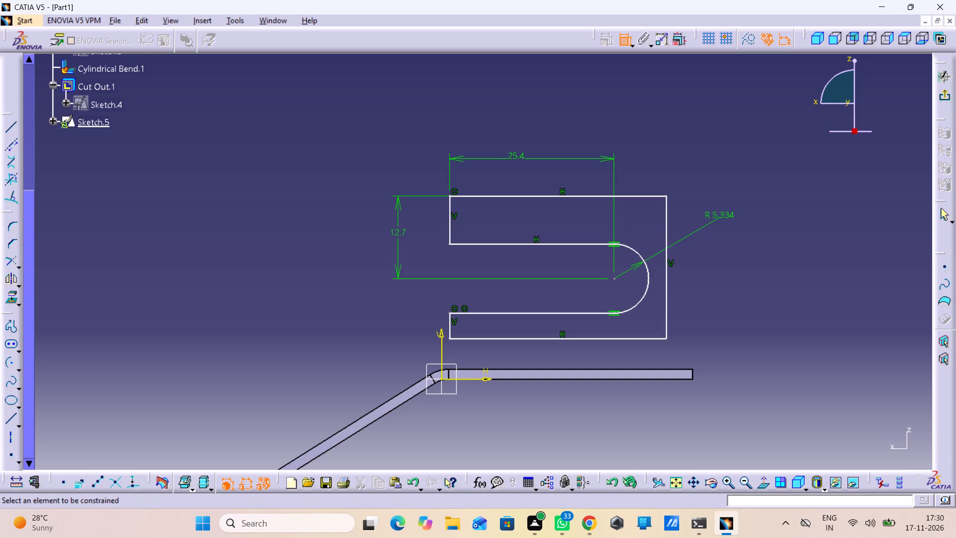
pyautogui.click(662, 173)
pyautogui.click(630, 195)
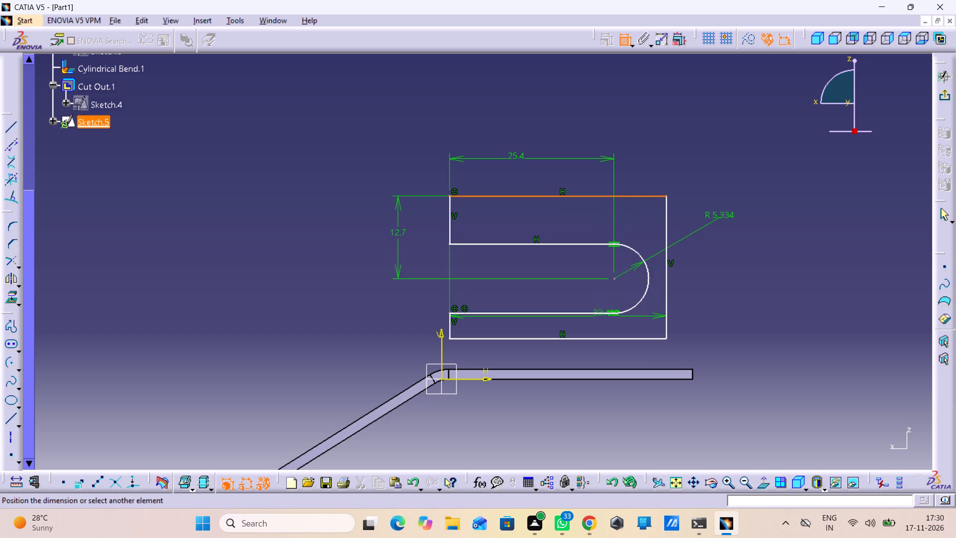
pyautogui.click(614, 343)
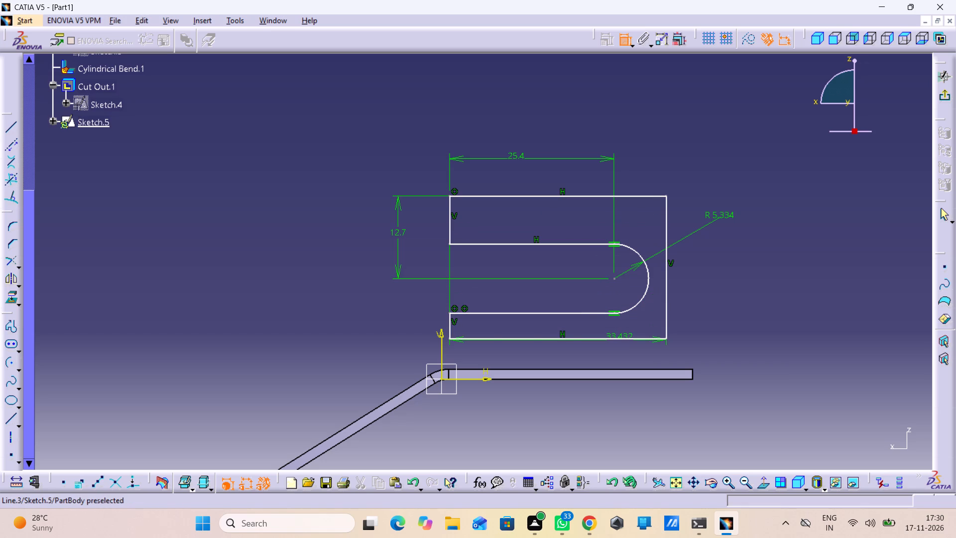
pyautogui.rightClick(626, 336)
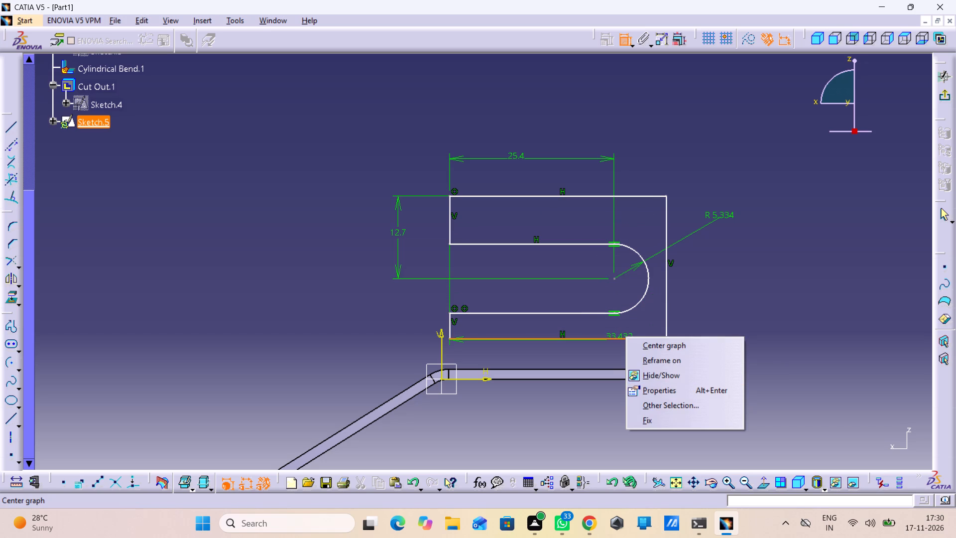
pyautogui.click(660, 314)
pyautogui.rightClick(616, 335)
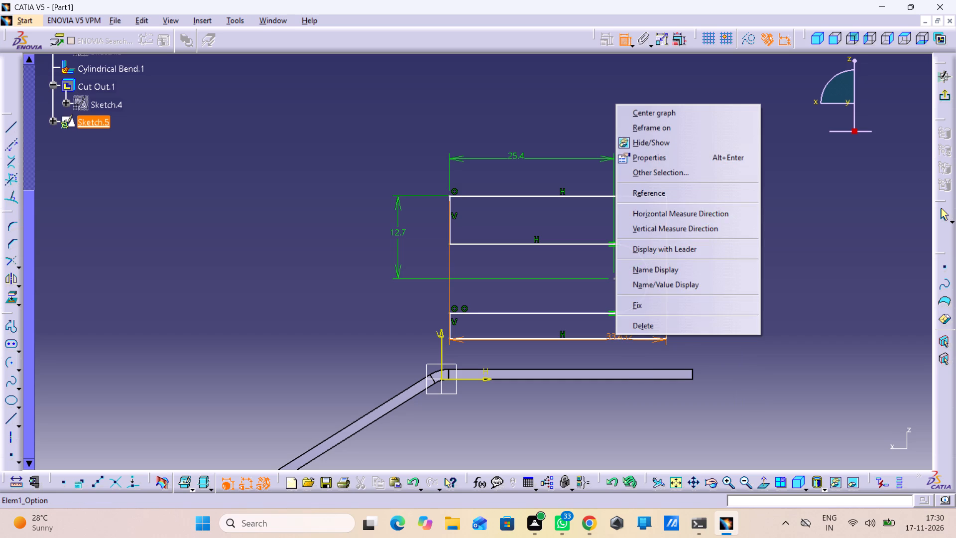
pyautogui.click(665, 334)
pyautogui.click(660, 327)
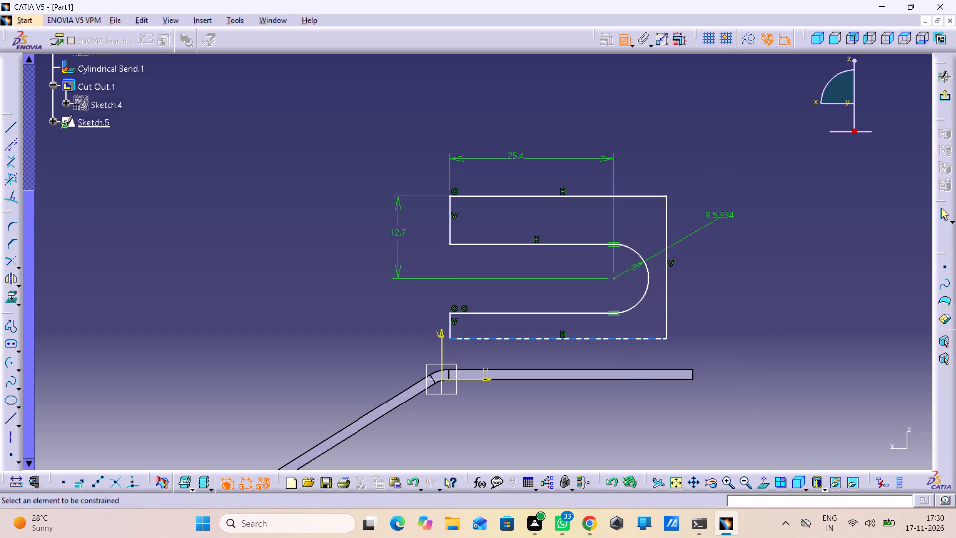
# Dimension the vertical distance between the profile's bottom and top edges and set it to 27.18 mm.
pyautogui.click(629, 337)
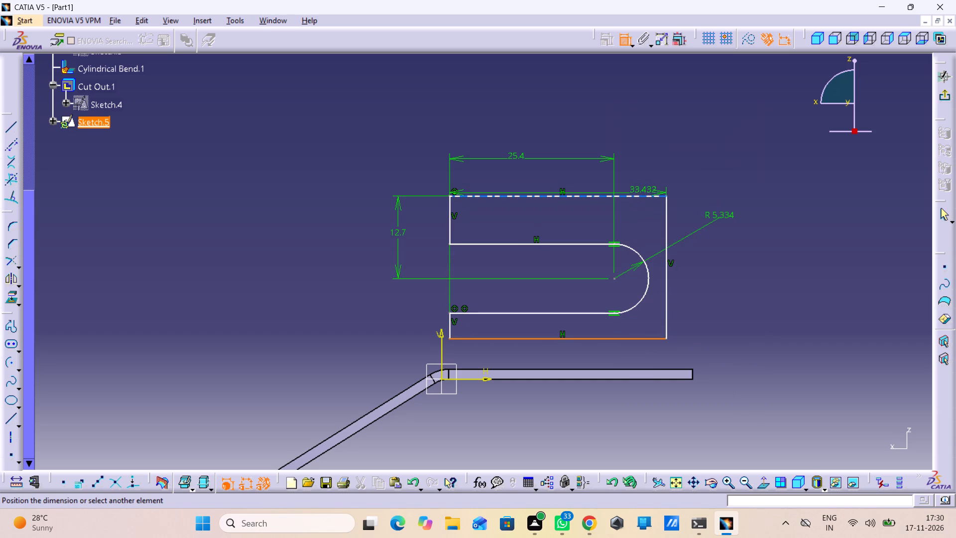
pyautogui.click(638, 201)
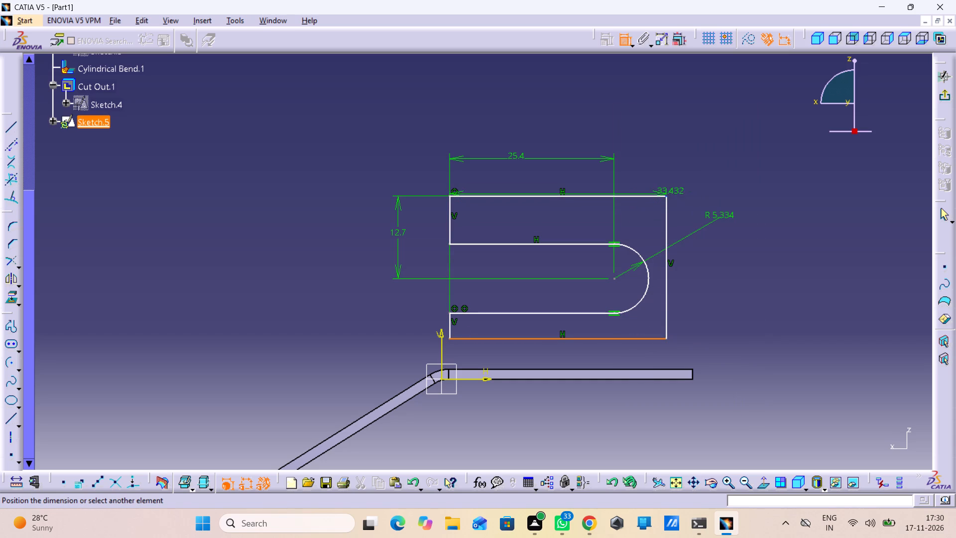
pyautogui.click(658, 197)
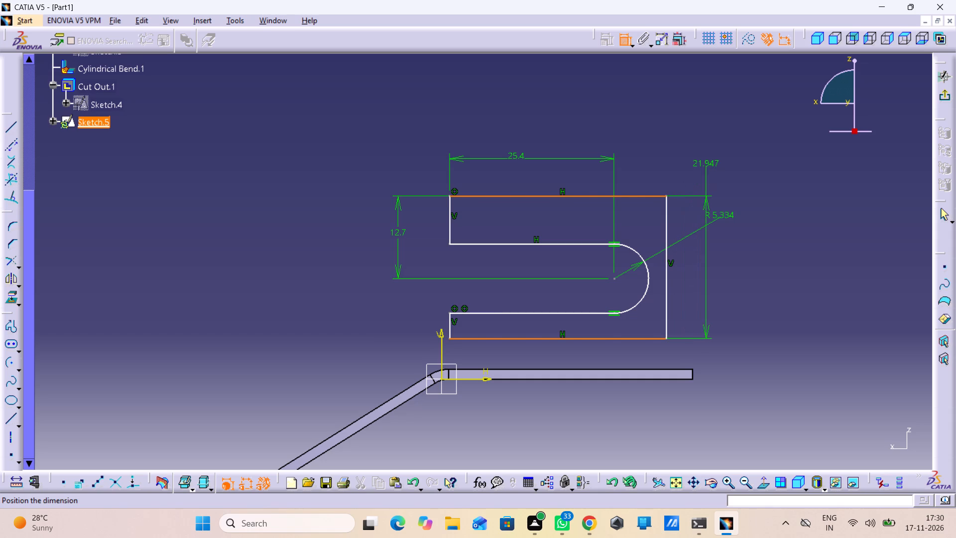
pyautogui.click(707, 165)
pyautogui.doubleClick(708, 155)
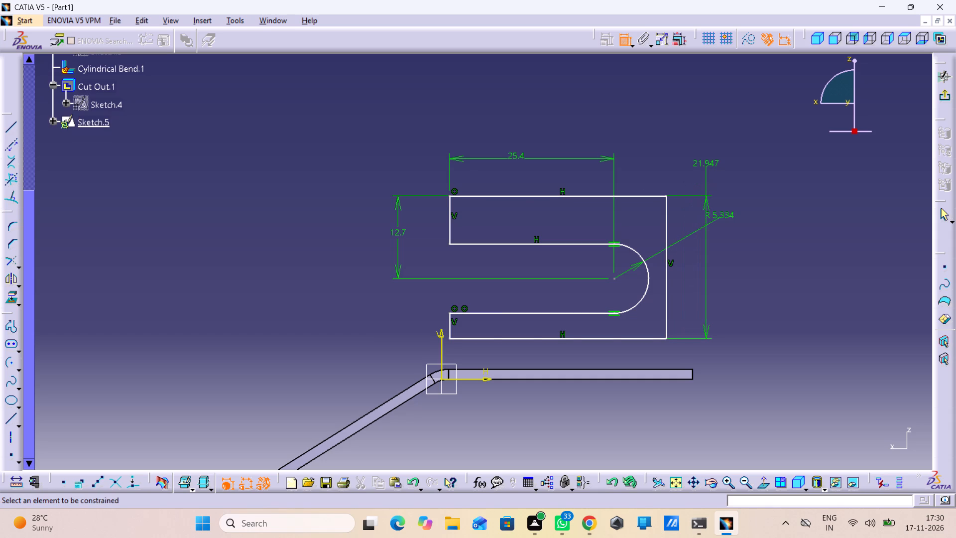
pyautogui.doubleClick(698, 161)
pyautogui.write('27.1')
pyautogui.press('2')
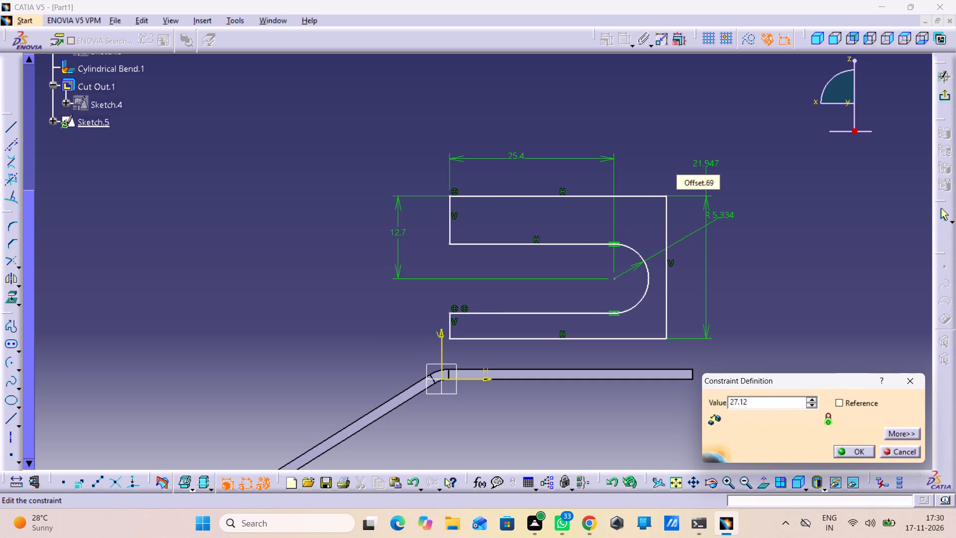
pyautogui.press('BackSpace')
pyautogui.press('8')
pyautogui.press('Return')
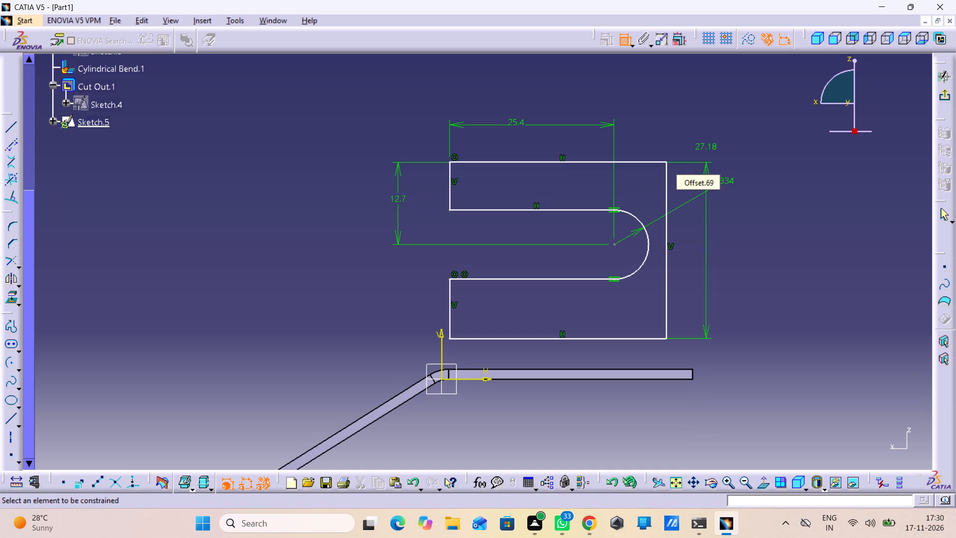
# Change the profile's overall height dimension to 27.198 mm.
pyautogui.click(709, 144)
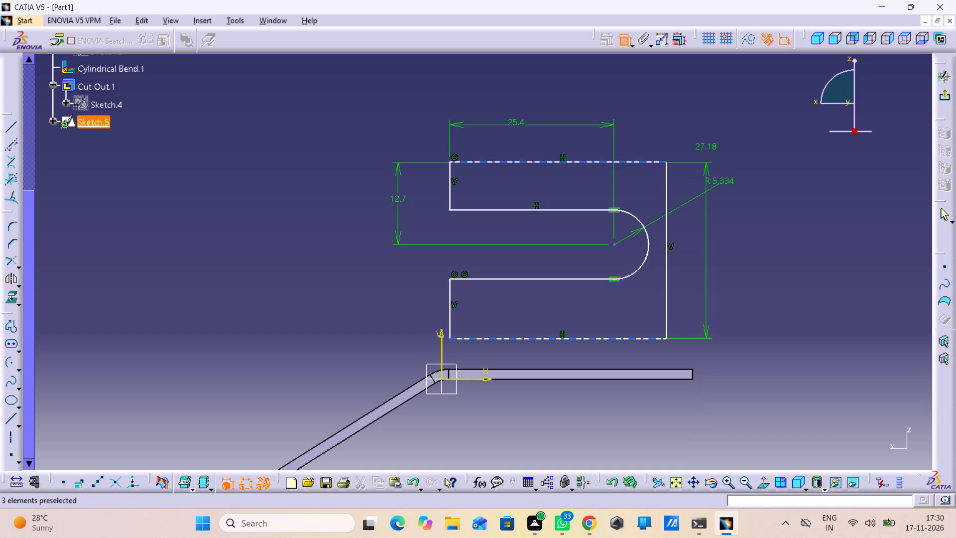
pyautogui.doubleClick(712, 144)
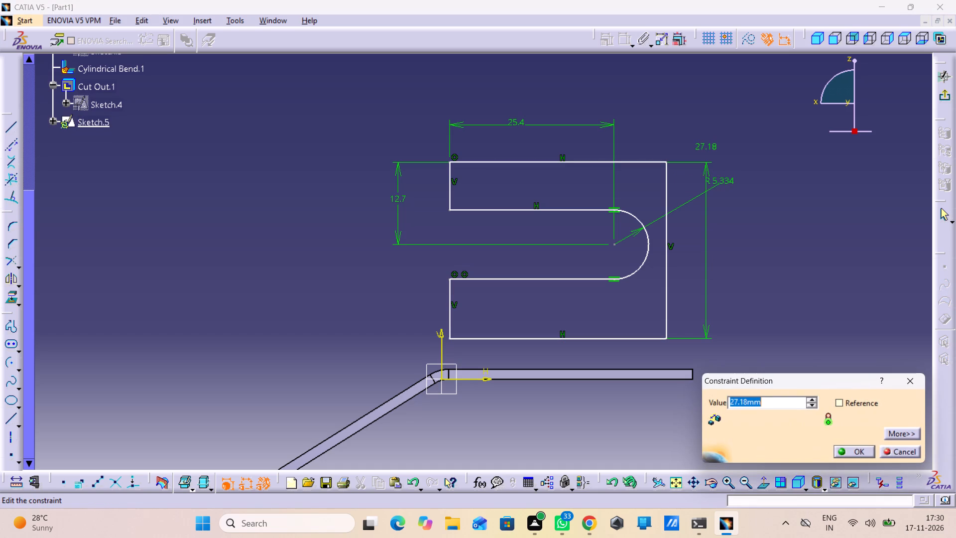
pyautogui.write('27.198')
pyautogui.press('Return')
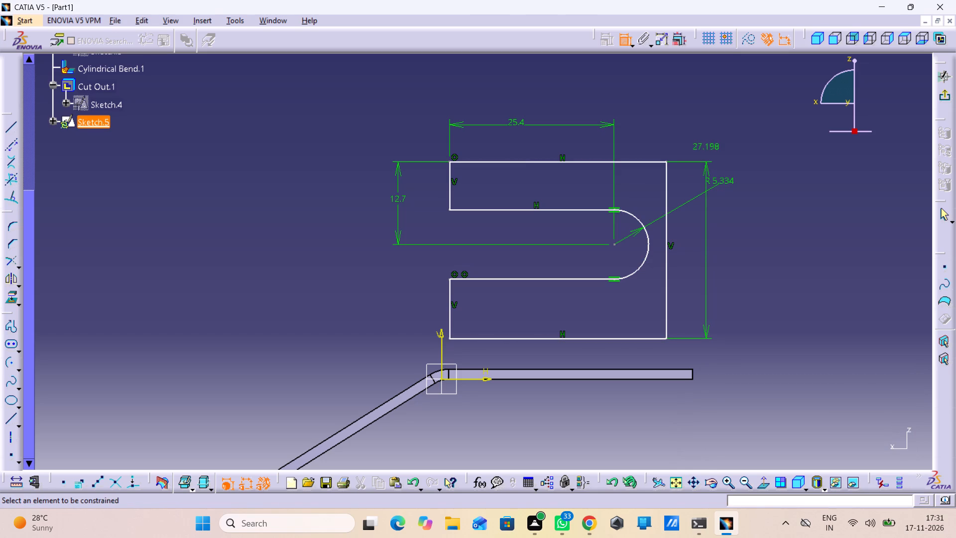
# Make the profile's lower-right corner coincident with the upper corner at the outer end of the holed wall.
pyautogui.click(667, 338)
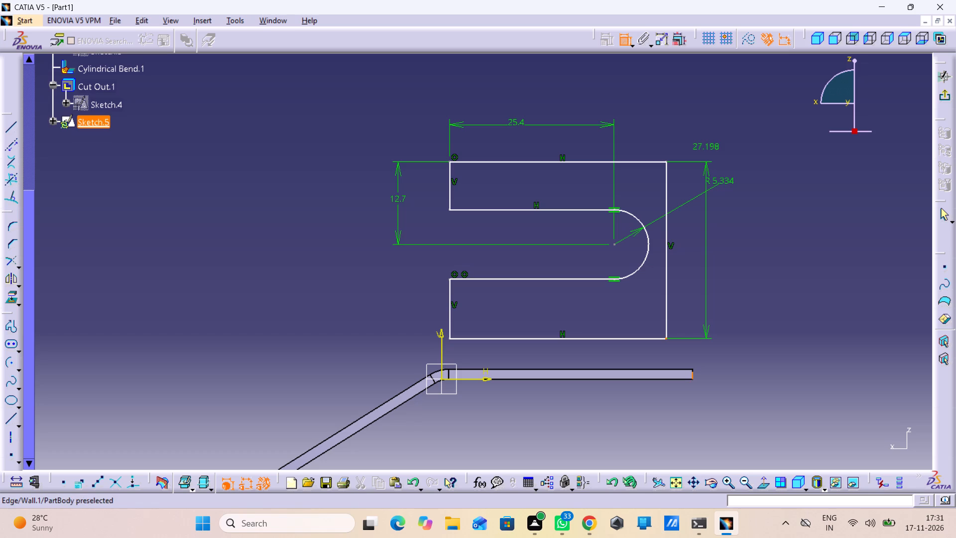
pyautogui.click(691, 371)
pyautogui.rightClick(759, 343)
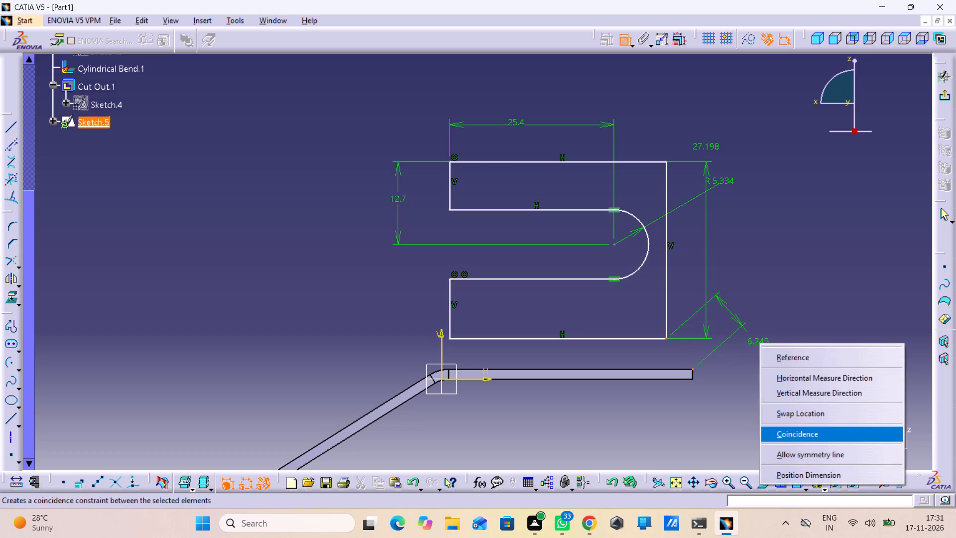
pyautogui.click(798, 427)
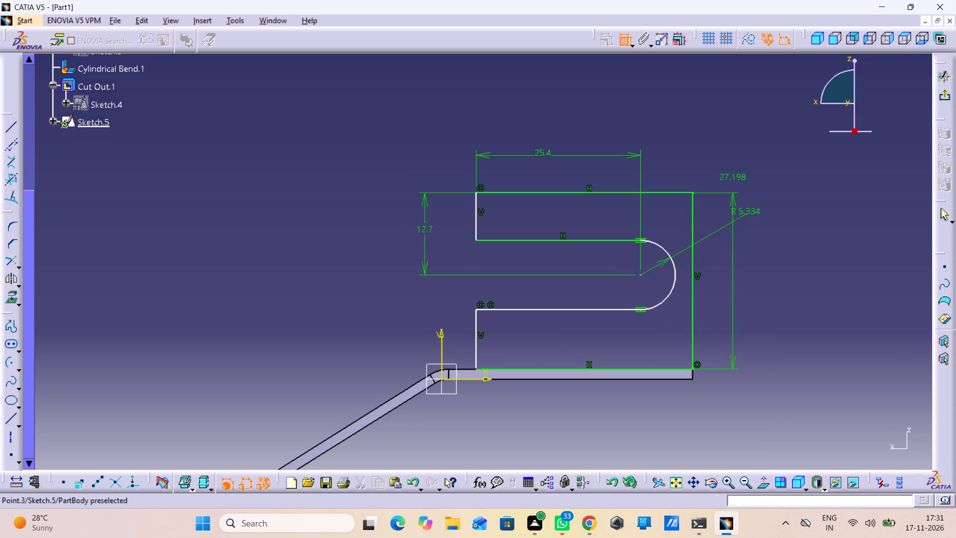
# Make the profile's lower-left corner coincident with the holed wall's upper corner where the bend begins.
pyautogui.click(478, 368)
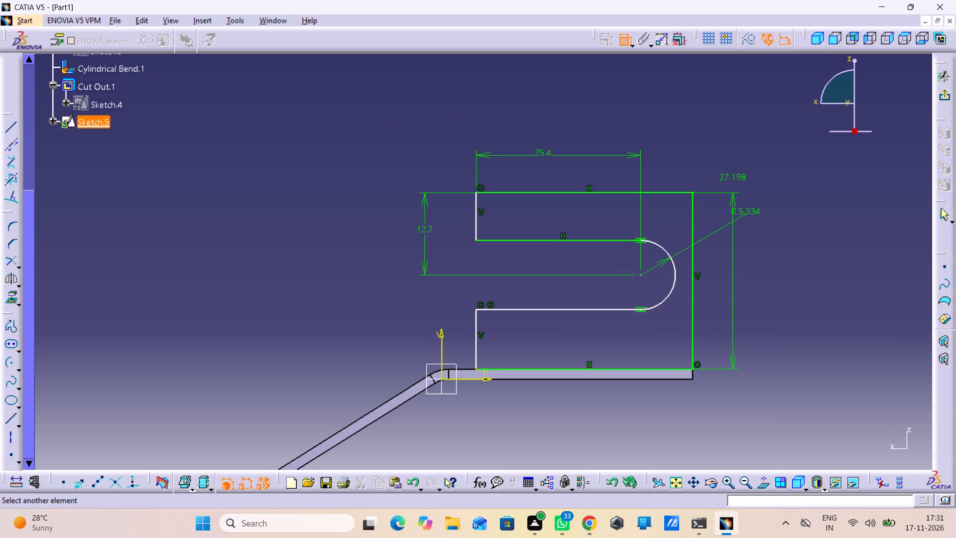
pyautogui.click(449, 370)
pyautogui.moveTo(453, 328); pyautogui.dragTo(458, 328, button='right')
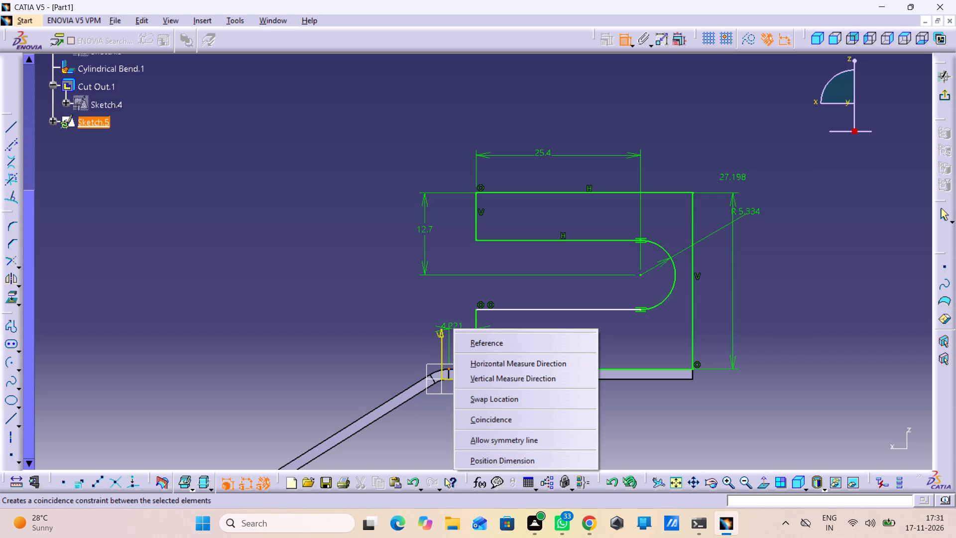
pyautogui.click(501, 422)
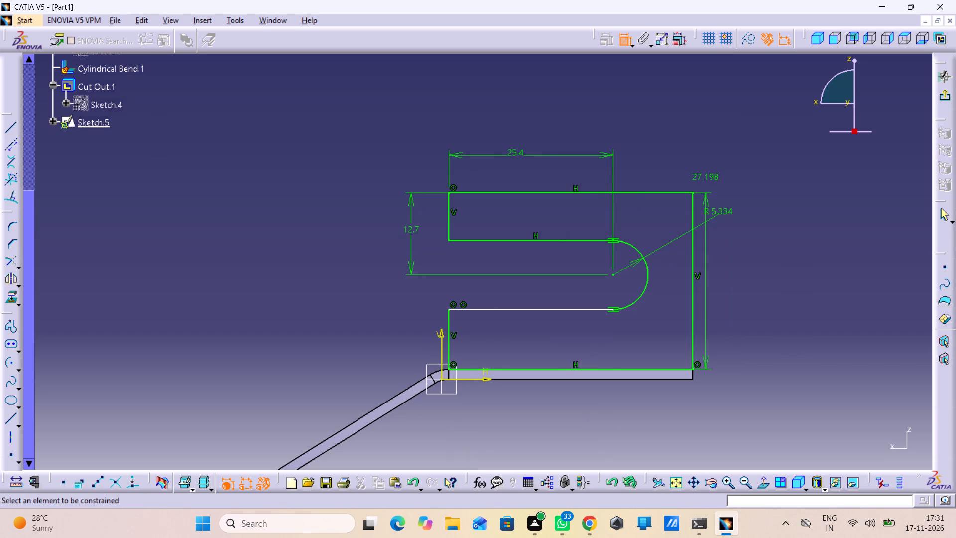
# Dimension the length of the slot's lower line and exit the sketch.
pyautogui.click(569, 307)
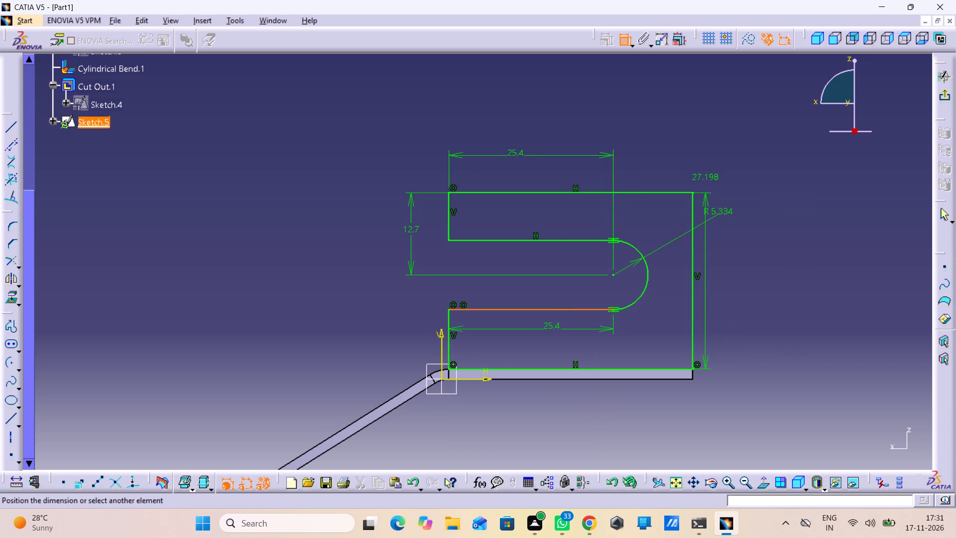
pyautogui.click(545, 331)
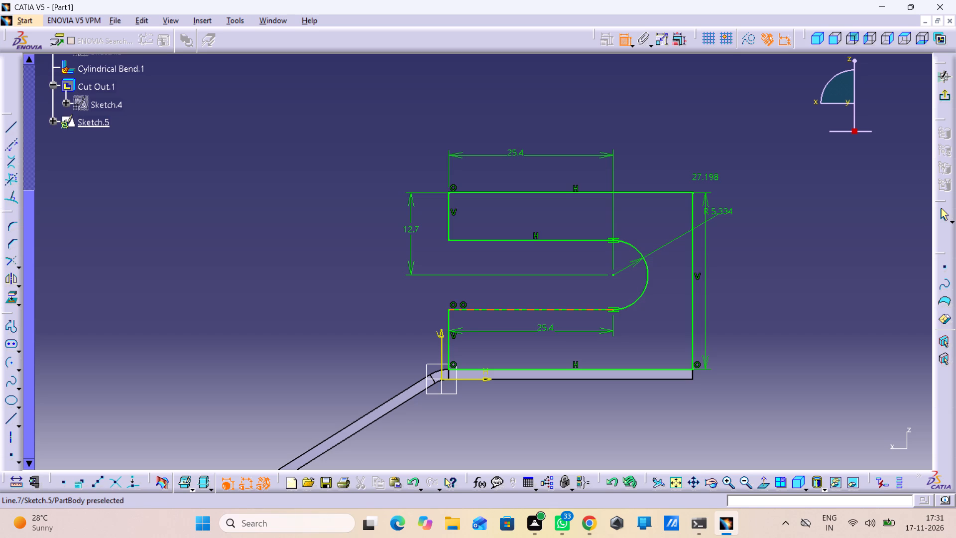
pyautogui.click(949, 92)
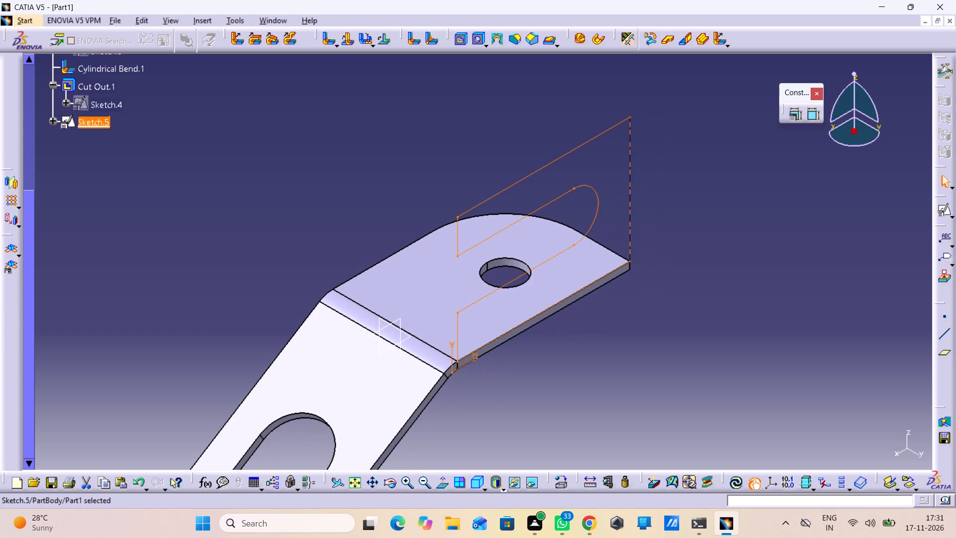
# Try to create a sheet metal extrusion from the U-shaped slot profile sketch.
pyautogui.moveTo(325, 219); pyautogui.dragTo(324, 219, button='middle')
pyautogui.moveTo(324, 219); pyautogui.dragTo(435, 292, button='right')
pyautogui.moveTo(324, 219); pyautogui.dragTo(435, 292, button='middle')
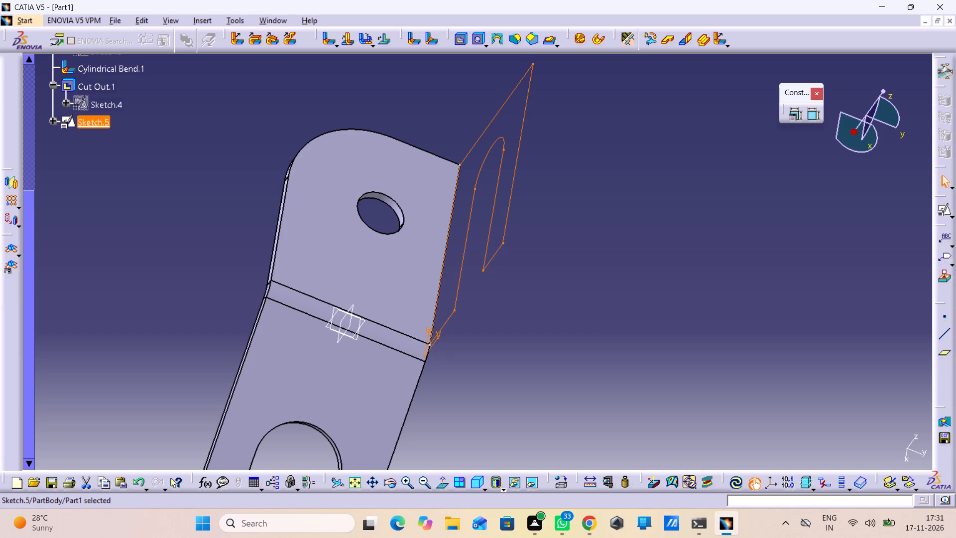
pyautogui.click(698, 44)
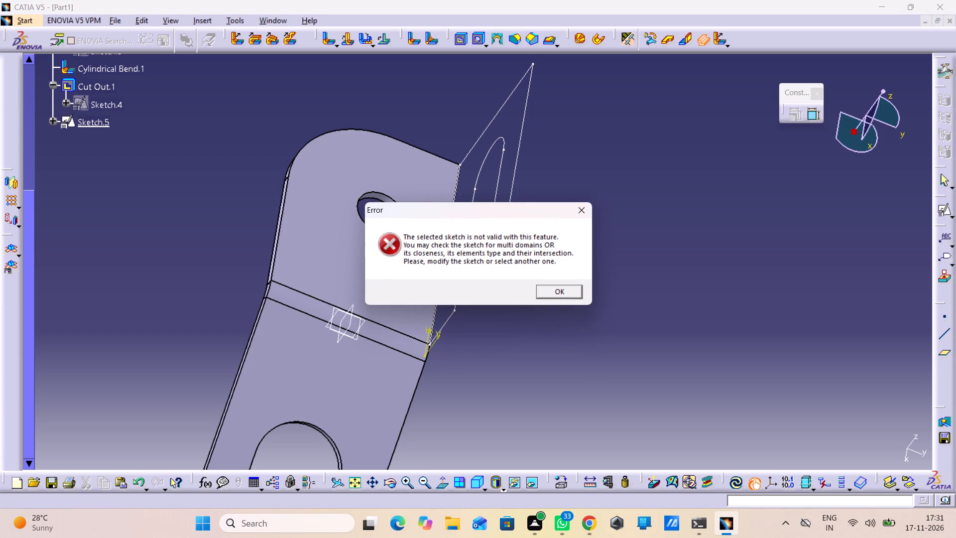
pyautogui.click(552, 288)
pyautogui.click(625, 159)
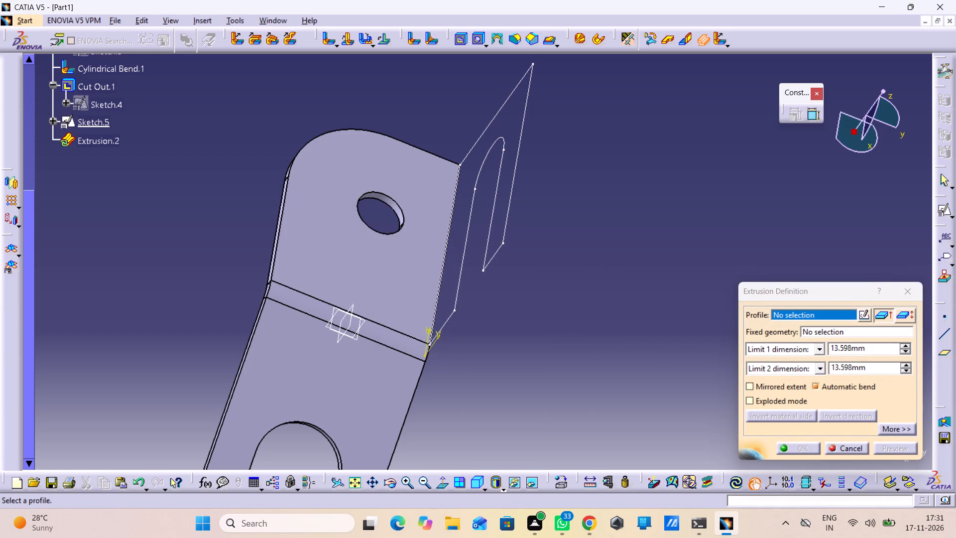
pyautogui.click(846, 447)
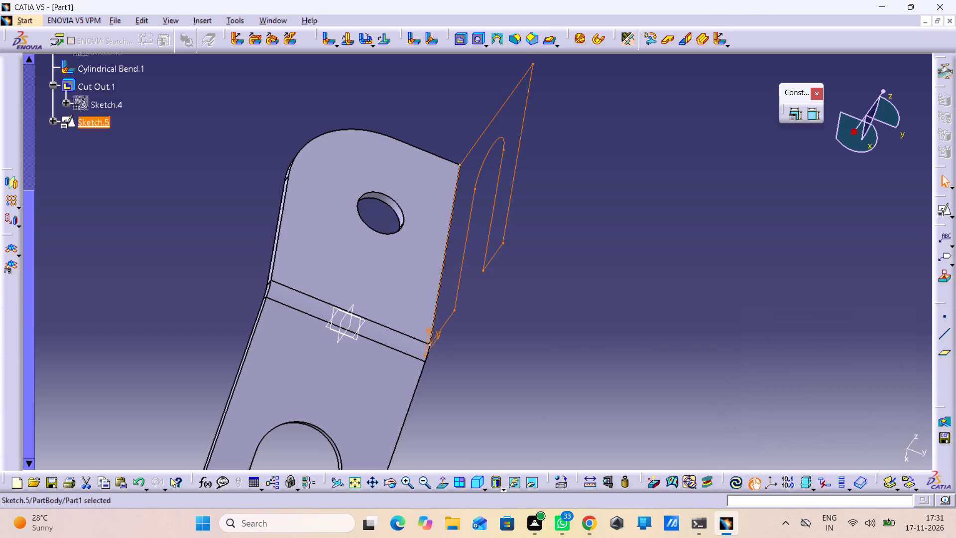
# Create a wall from the U-shaped slot profile sketch, Sketch.5, without a tangent feature.
pyautogui.click(668, 39)
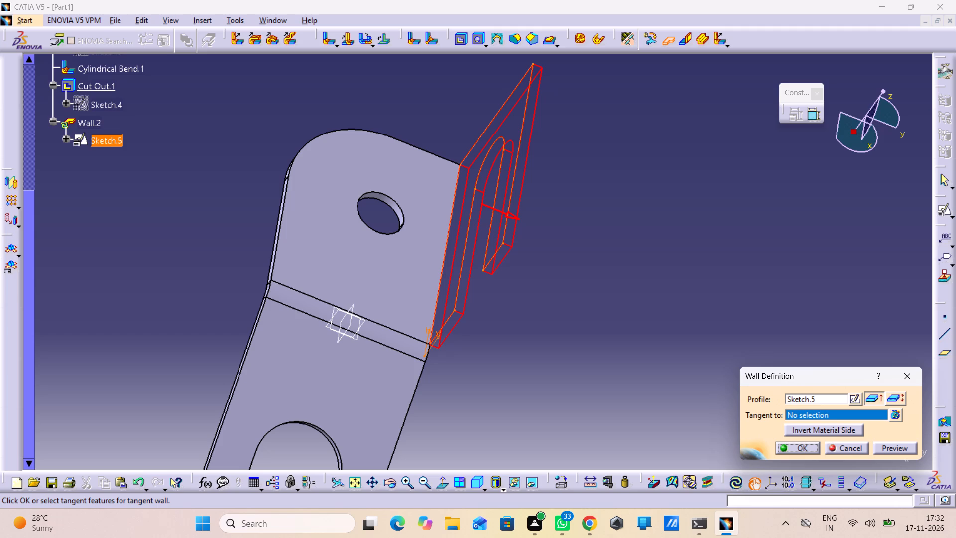
pyautogui.click(893, 442)
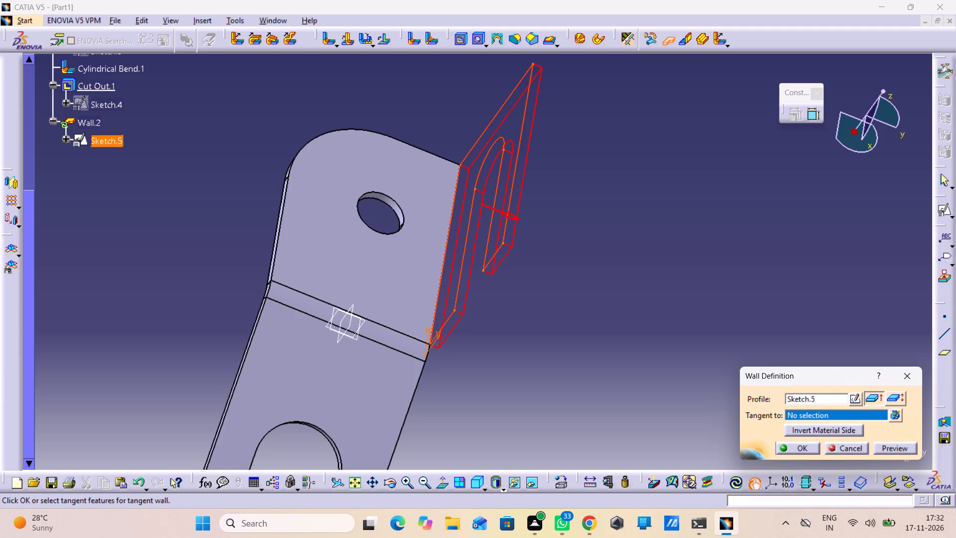
pyautogui.click(796, 443)
pyautogui.click(700, 405)
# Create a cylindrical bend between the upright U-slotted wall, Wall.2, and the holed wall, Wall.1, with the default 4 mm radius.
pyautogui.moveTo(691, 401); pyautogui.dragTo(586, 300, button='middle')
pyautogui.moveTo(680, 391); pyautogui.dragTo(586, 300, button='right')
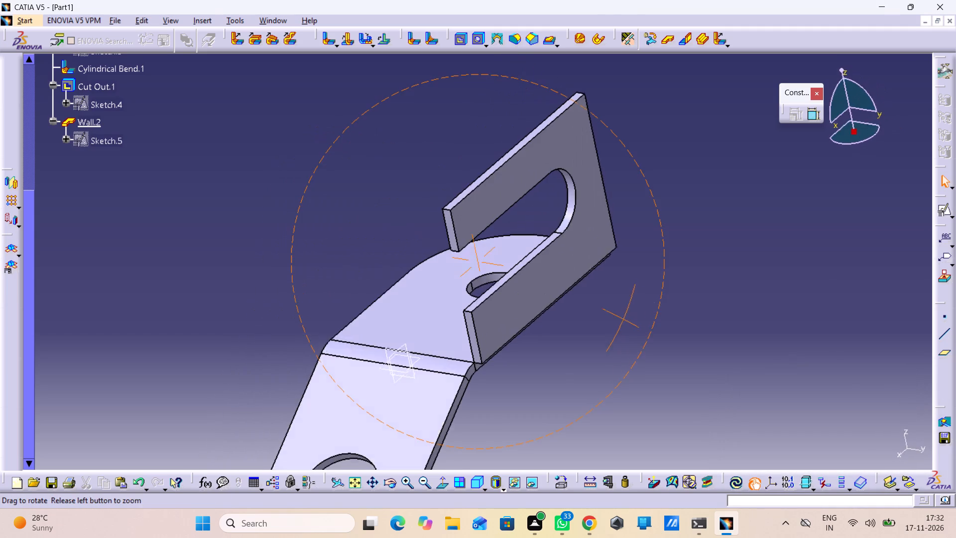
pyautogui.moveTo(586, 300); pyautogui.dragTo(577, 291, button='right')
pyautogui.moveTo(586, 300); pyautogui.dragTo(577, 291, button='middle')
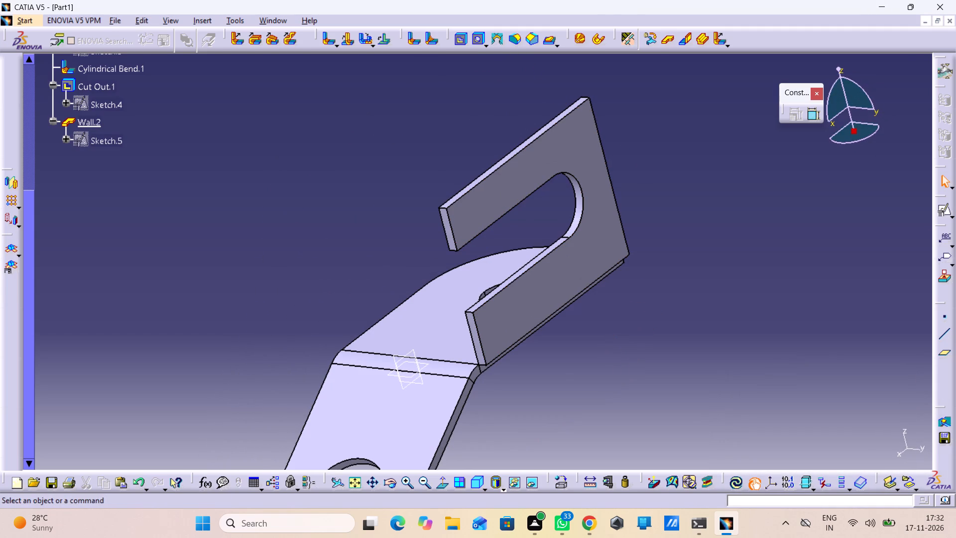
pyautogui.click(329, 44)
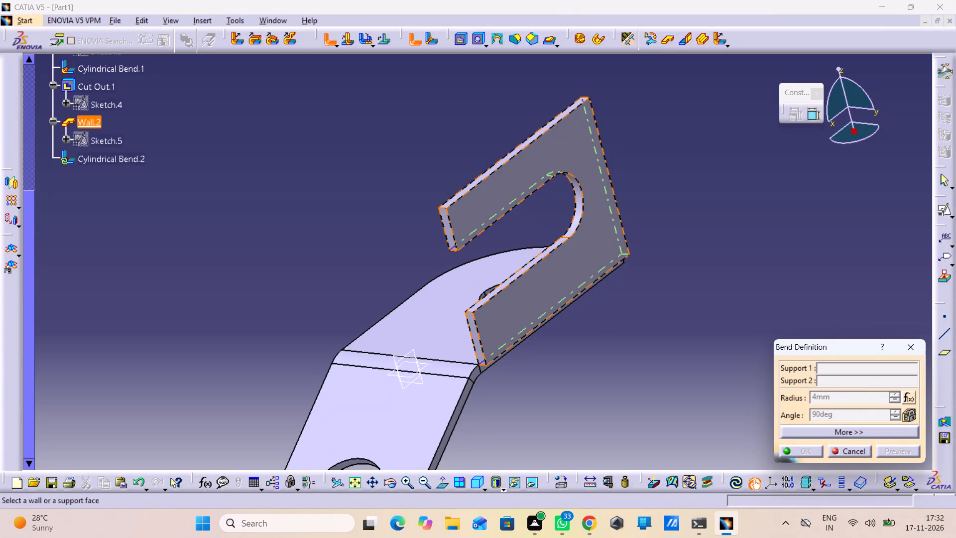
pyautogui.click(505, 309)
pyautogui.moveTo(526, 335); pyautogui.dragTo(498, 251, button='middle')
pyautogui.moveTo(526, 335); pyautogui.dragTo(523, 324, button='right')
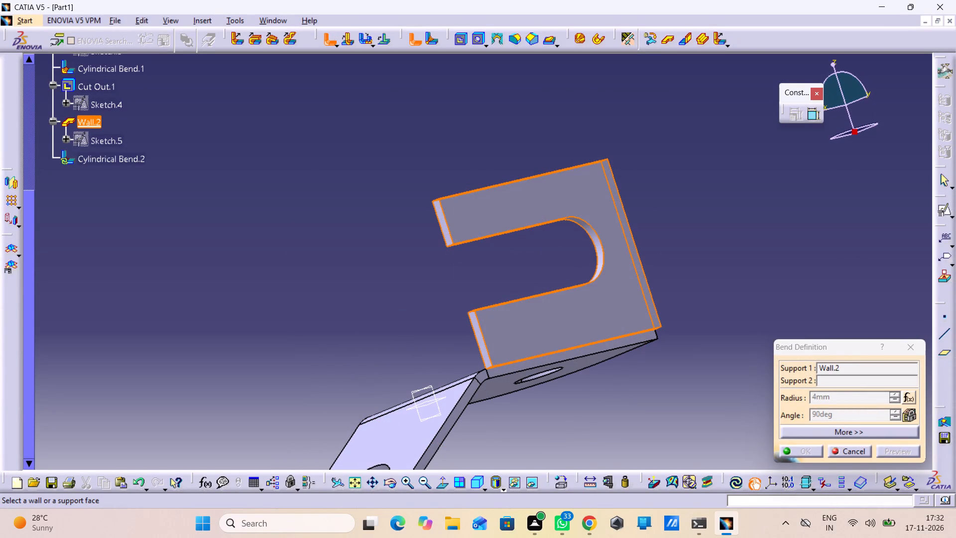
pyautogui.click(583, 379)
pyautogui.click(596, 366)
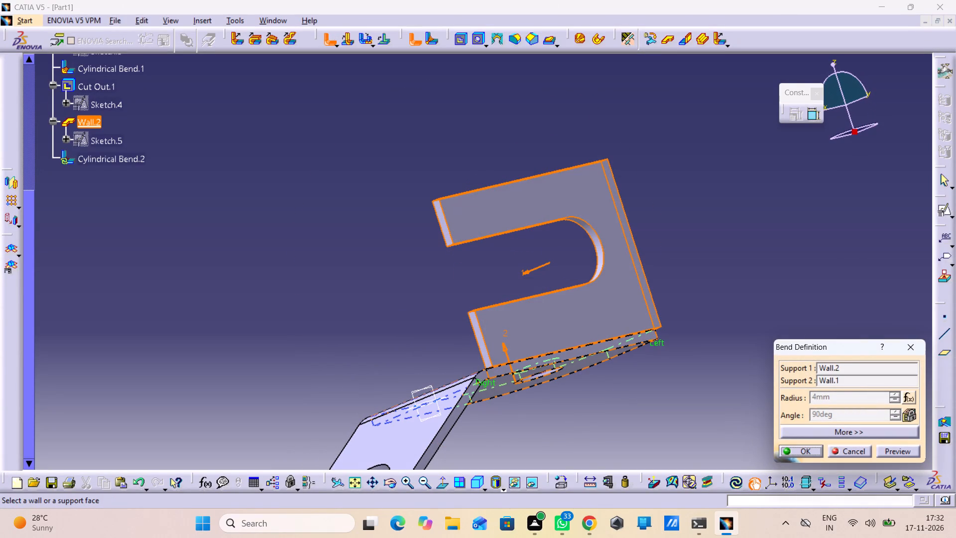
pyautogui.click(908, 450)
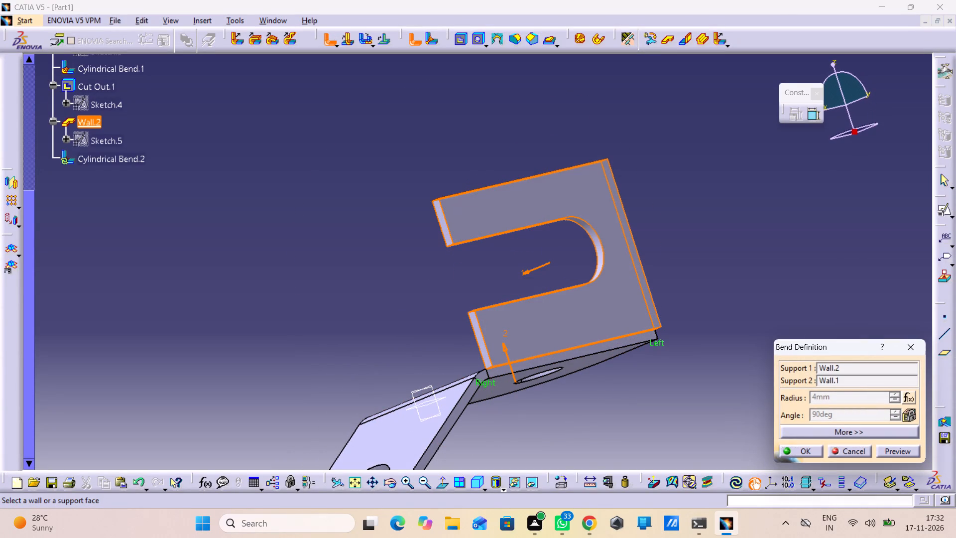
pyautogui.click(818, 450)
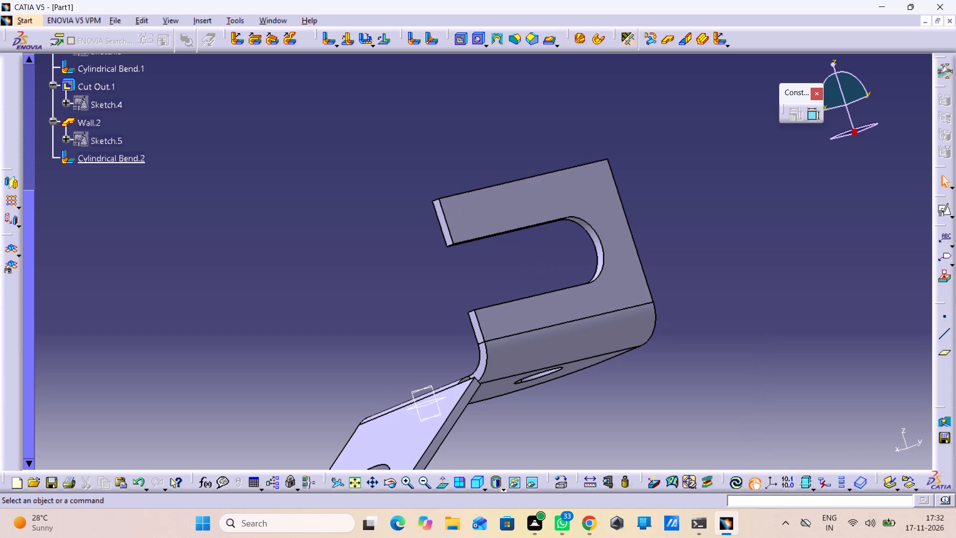
# Examine the cylindrical bend between the upright and holed walls, including a preview of its definition, and leave the definition unchanged.
pyautogui.moveTo(679, 373); pyautogui.dragTo(750, 459, button='right')
pyautogui.moveTo(679, 373); pyautogui.dragTo(750, 459, button='middle')
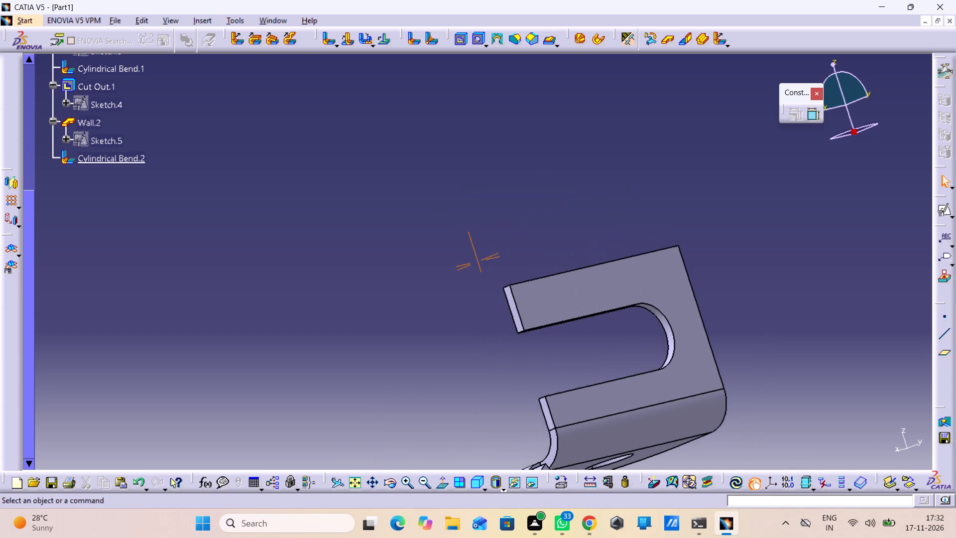
pyautogui.moveTo(607, 353); pyautogui.dragTo(531, 257, button='middle')
pyautogui.moveTo(389, 213); pyautogui.dragTo(566, 322, button='middle')
pyautogui.moveTo(388, 213); pyautogui.dragTo(566, 322, button='right')
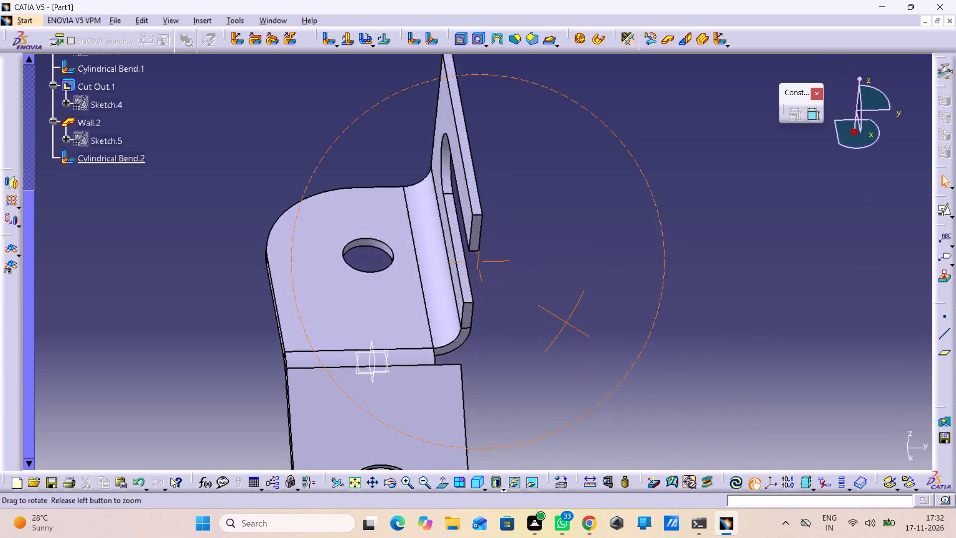
pyautogui.moveTo(566, 322); pyautogui.dragTo(635, 329, button='middle')
pyautogui.moveTo(566, 322); pyautogui.dragTo(635, 329, button='right')
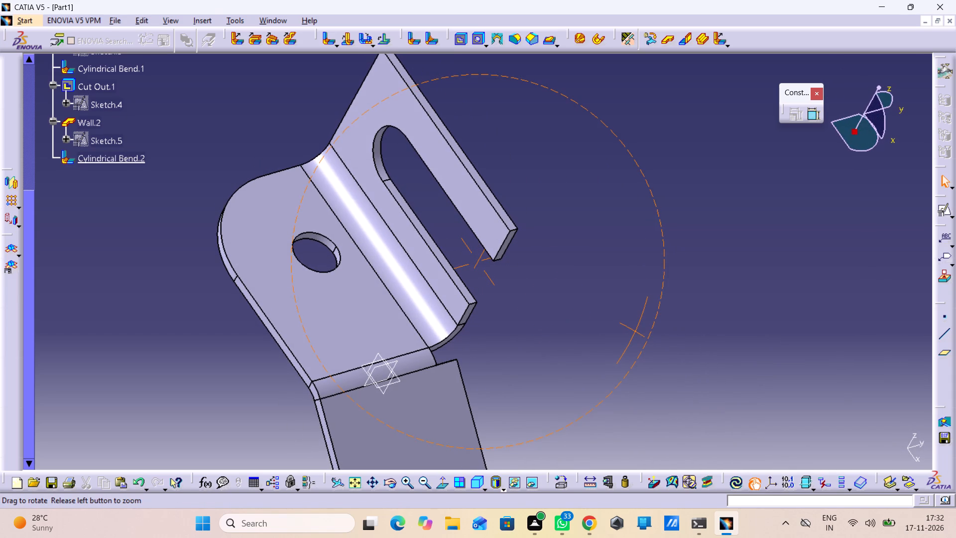
pyautogui.moveTo(635, 329); pyautogui.dragTo(636, 311, button='middle')
pyautogui.moveTo(635, 329); pyautogui.dragTo(636, 311, button='right')
pyautogui.doubleClick(445, 325)
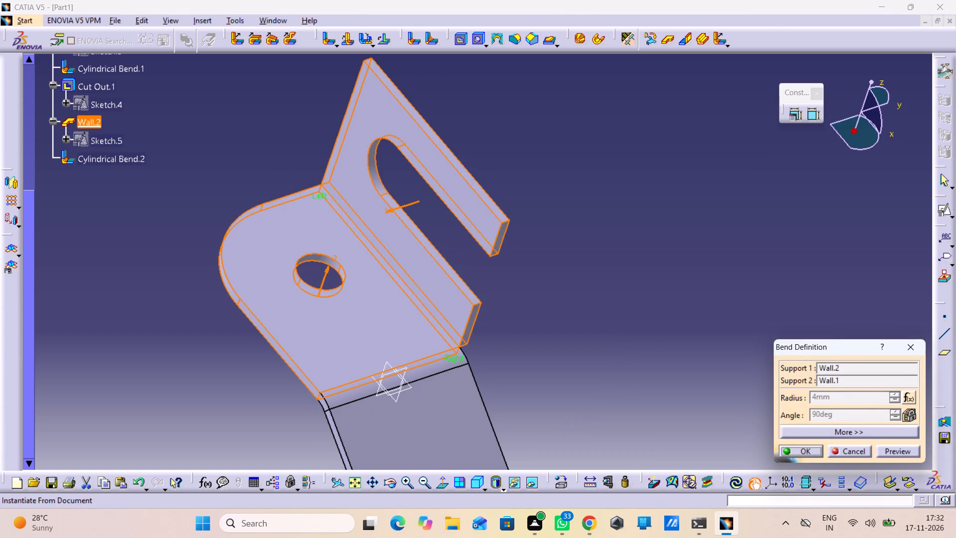
pyautogui.moveTo(472, 386); pyautogui.dragTo(268, 186, button='middle')
pyautogui.moveTo(430, 339); pyautogui.dragTo(268, 186, button='right')
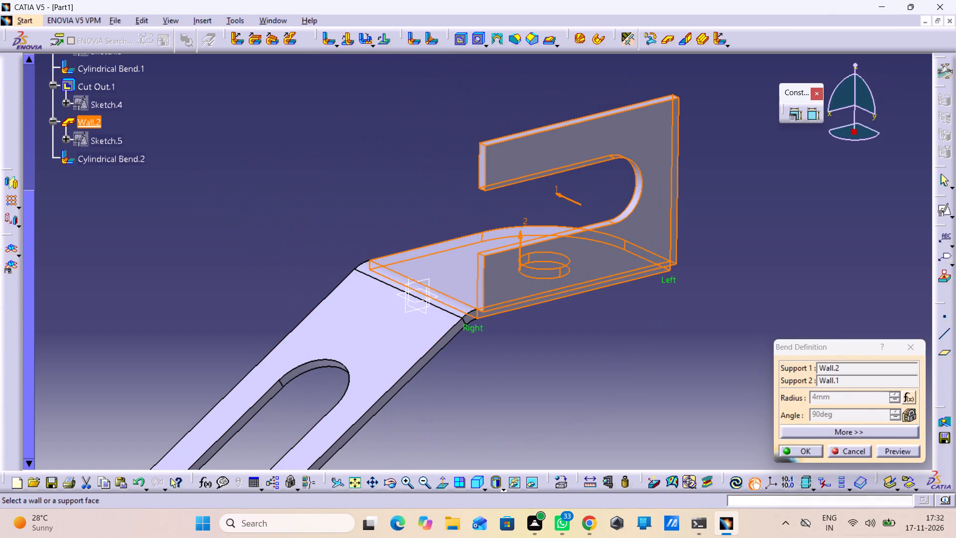
pyautogui.click(915, 451)
pyautogui.moveTo(556, 405); pyautogui.dragTo(557, 406, button='middle')
pyautogui.moveTo(556, 405); pyautogui.dragTo(557, 406, button='right')
pyautogui.scroll(-1, 556, 405)
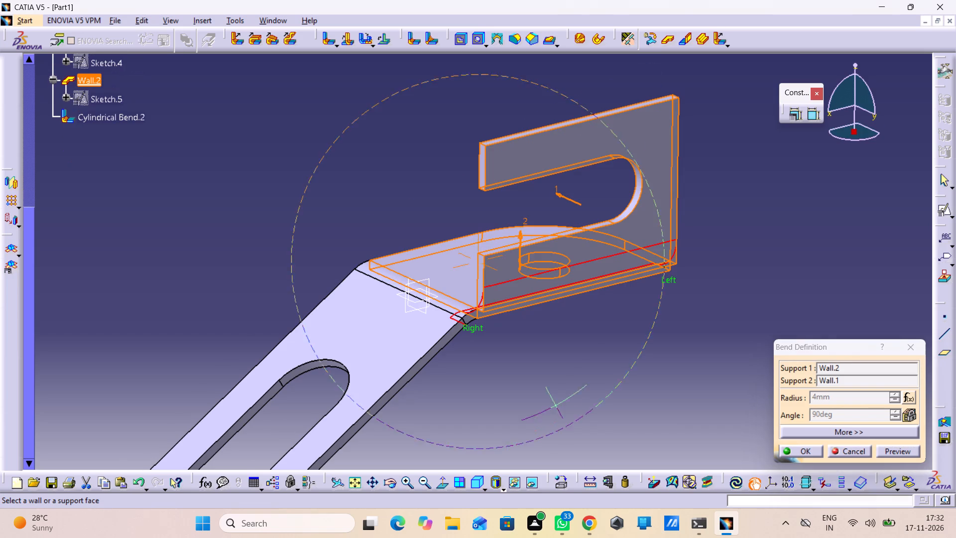
pyautogui.moveTo(557, 406); pyautogui.dragTo(714, 441, button='middle')
pyautogui.moveTo(557, 406); pyautogui.dragTo(716, 433, button='right')
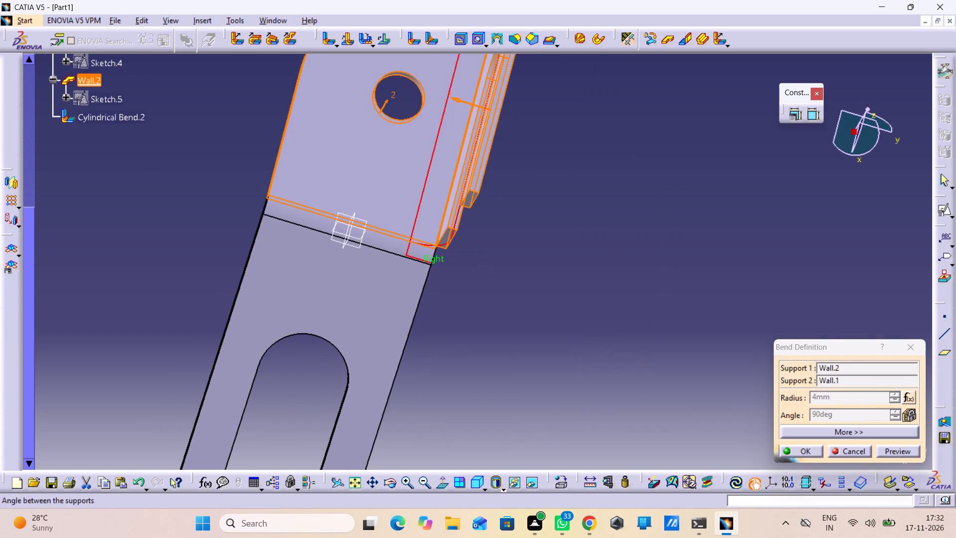
pyautogui.click(851, 454)
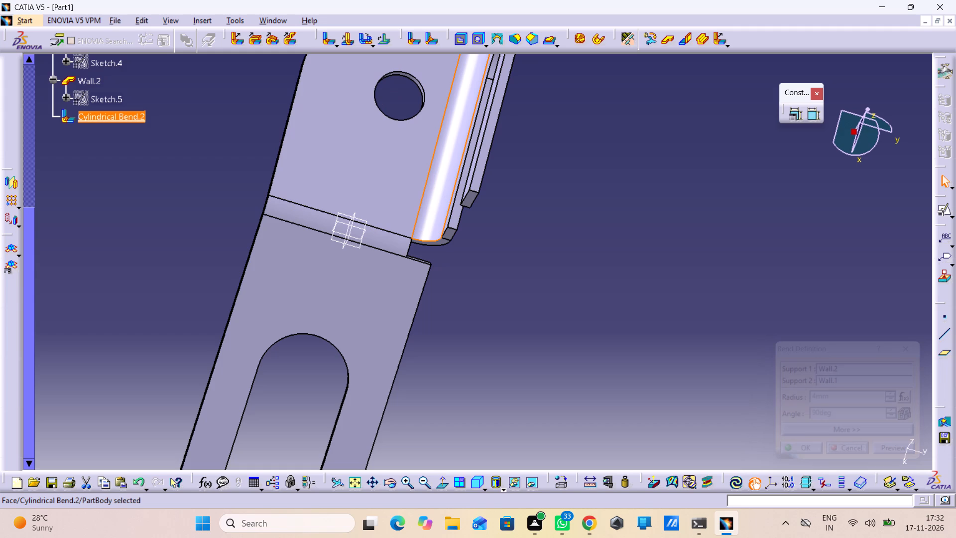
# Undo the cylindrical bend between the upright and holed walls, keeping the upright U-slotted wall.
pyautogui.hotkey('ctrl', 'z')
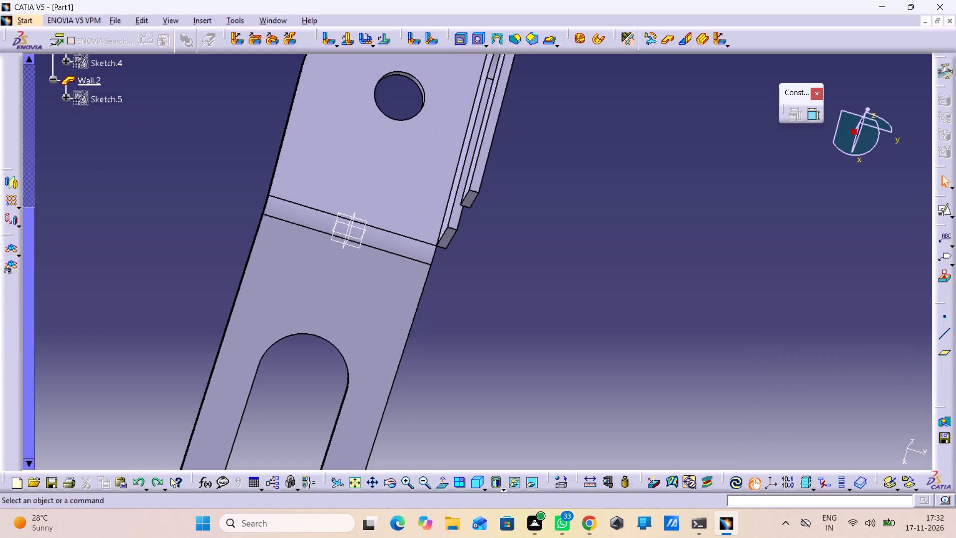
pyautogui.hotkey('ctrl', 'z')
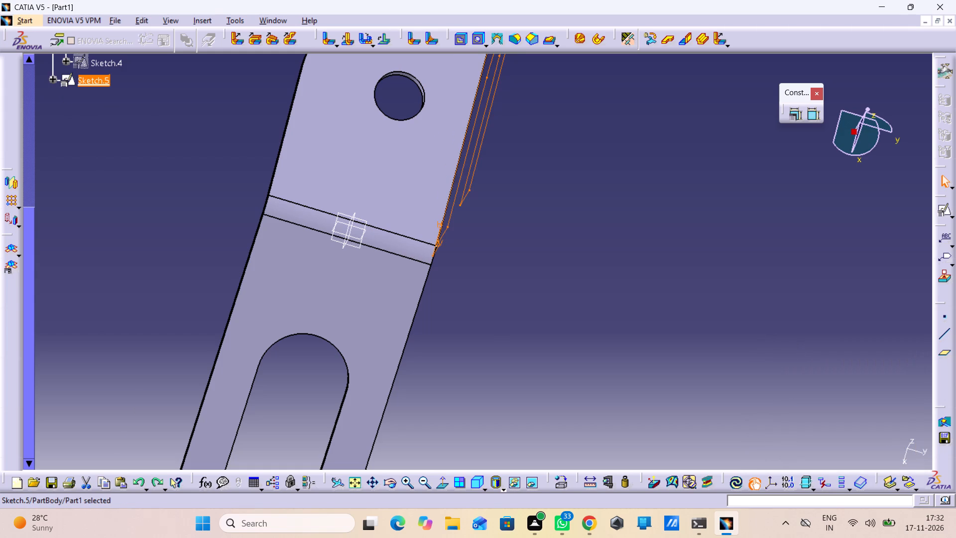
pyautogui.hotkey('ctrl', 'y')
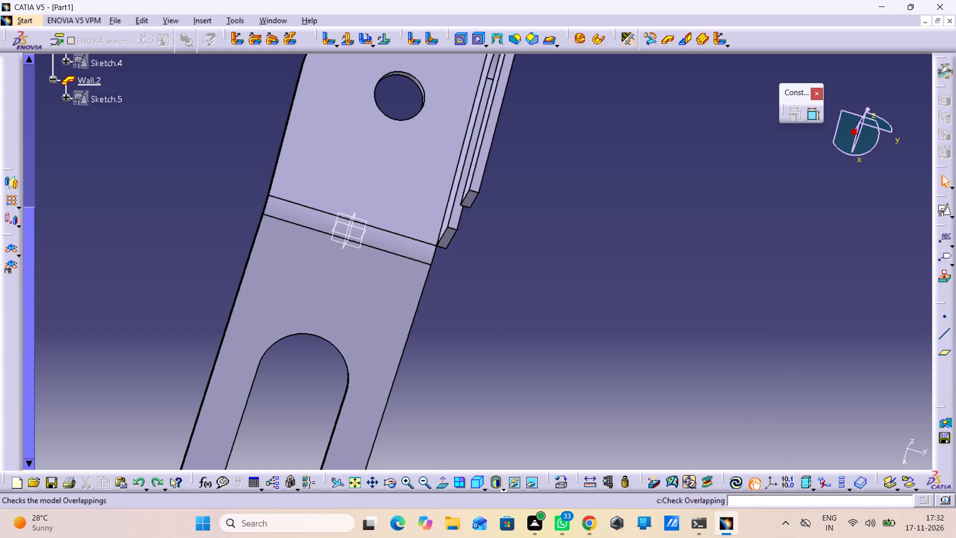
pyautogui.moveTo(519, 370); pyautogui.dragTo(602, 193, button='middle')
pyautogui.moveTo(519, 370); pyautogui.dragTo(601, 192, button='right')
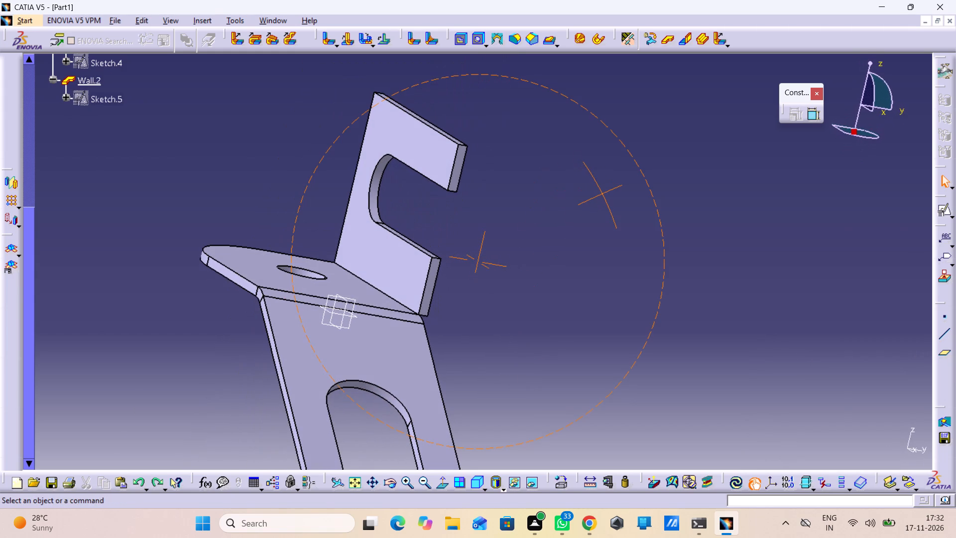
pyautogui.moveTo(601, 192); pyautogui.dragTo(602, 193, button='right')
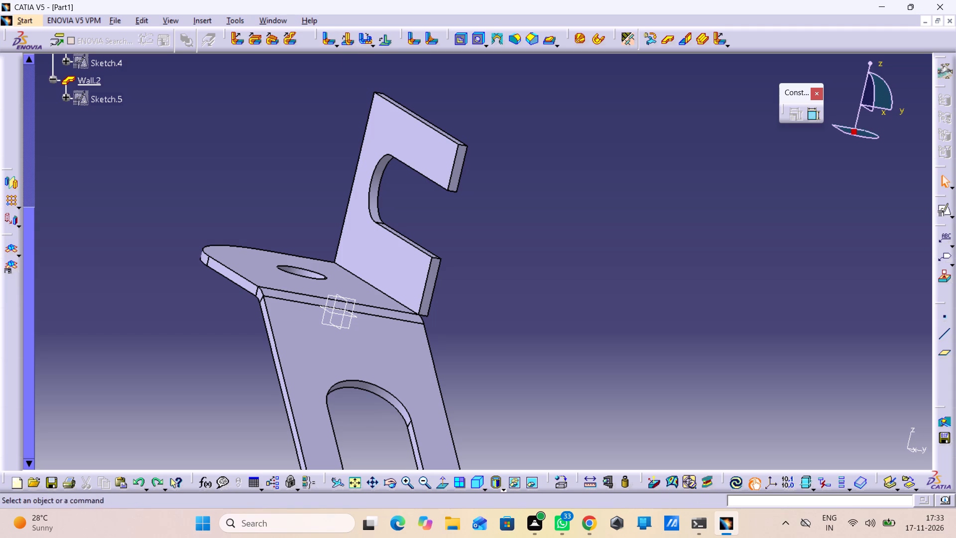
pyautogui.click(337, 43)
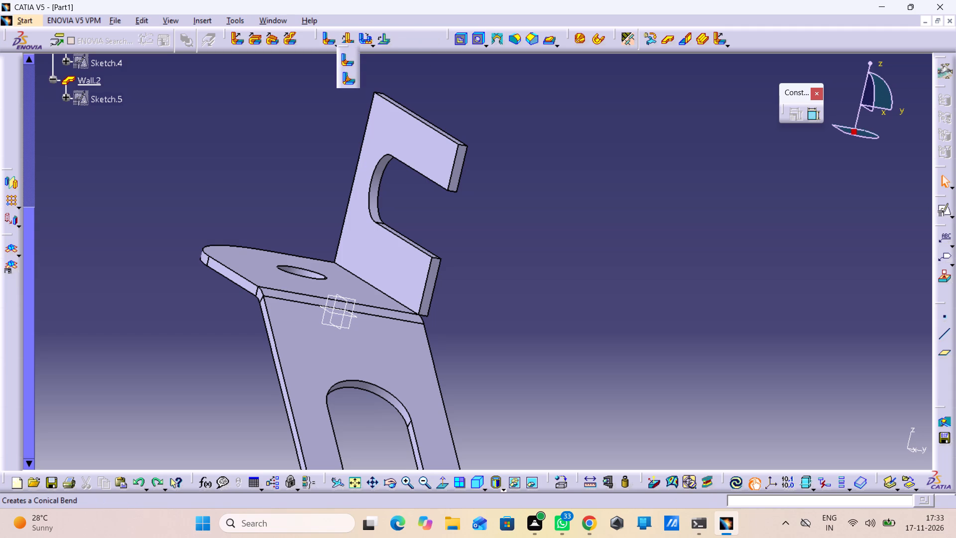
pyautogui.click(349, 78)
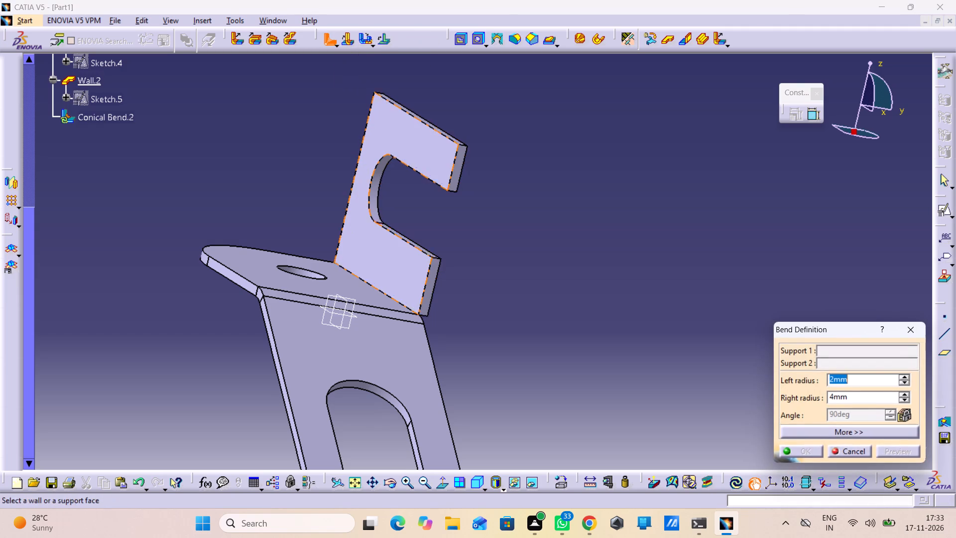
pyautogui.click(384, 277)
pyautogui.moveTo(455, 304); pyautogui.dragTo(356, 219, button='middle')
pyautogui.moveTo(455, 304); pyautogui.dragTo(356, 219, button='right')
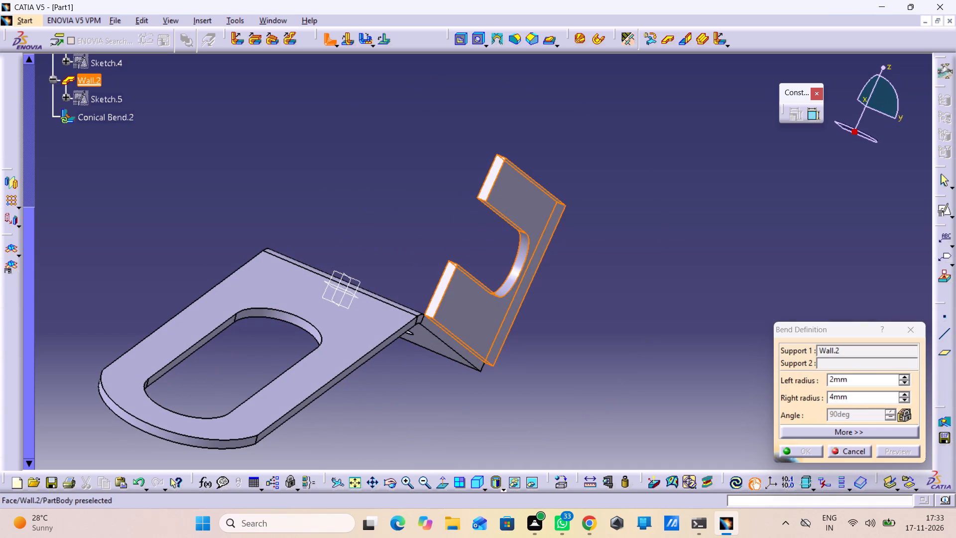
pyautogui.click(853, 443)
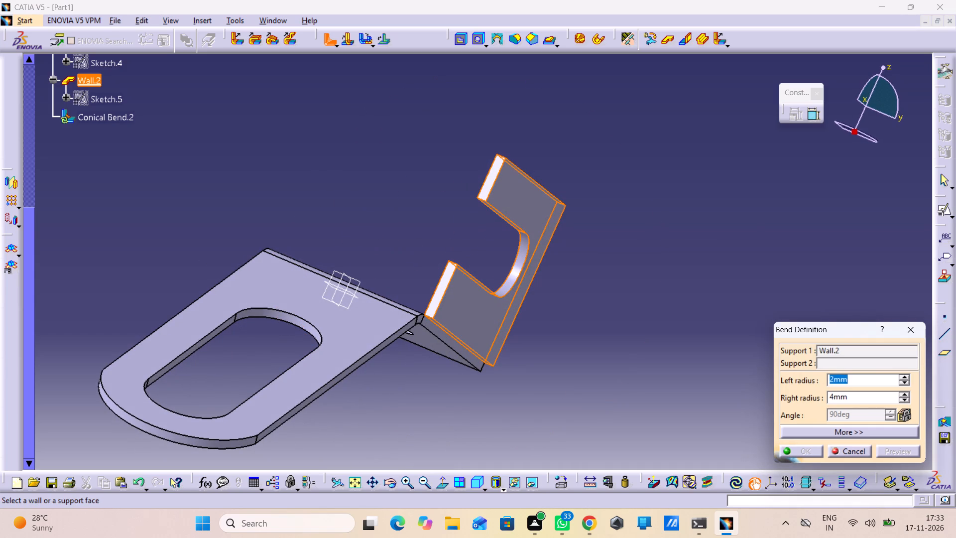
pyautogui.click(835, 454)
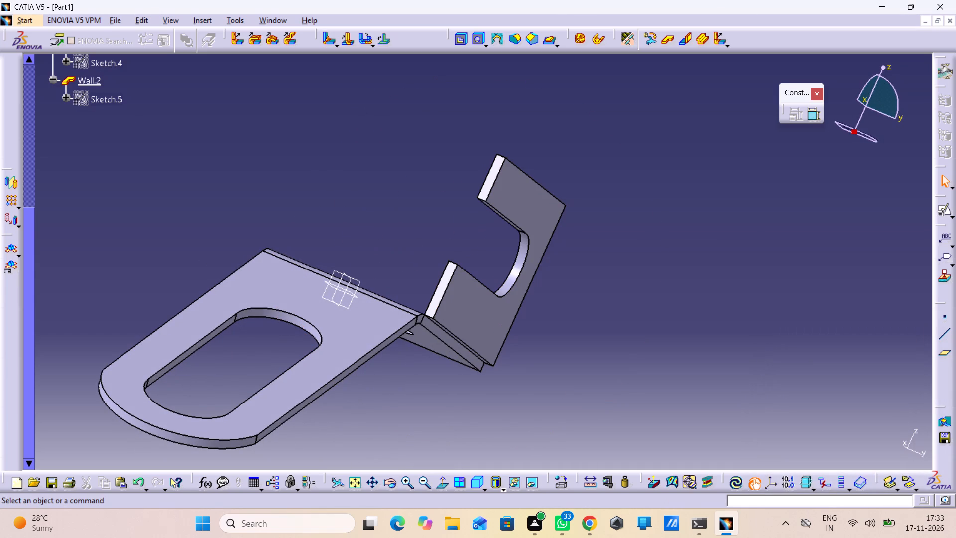
# Create a conical bend between the upright U-slotted wall and the holed wall with left and right radii of 1.5 mm.
pyautogui.click(328, 41)
pyautogui.click(478, 312)
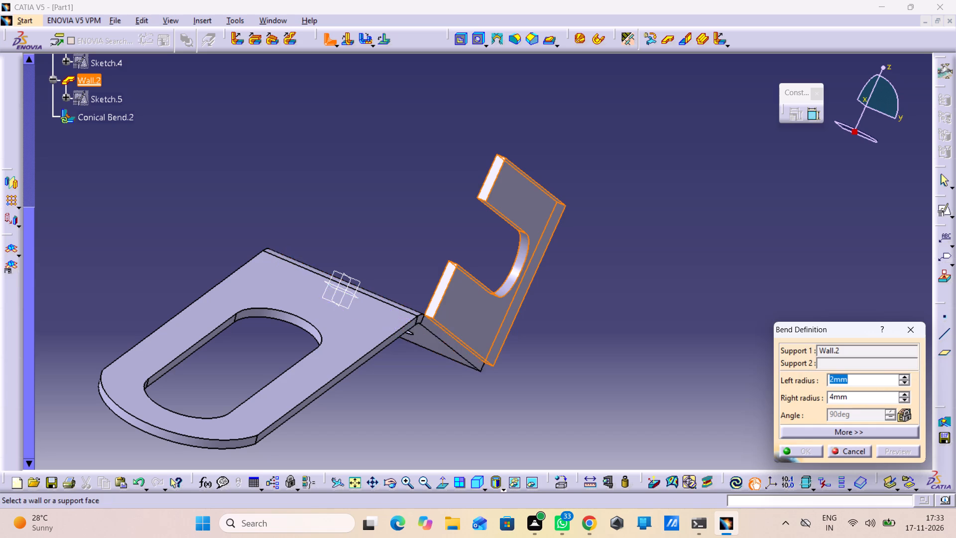
pyautogui.click(416, 336)
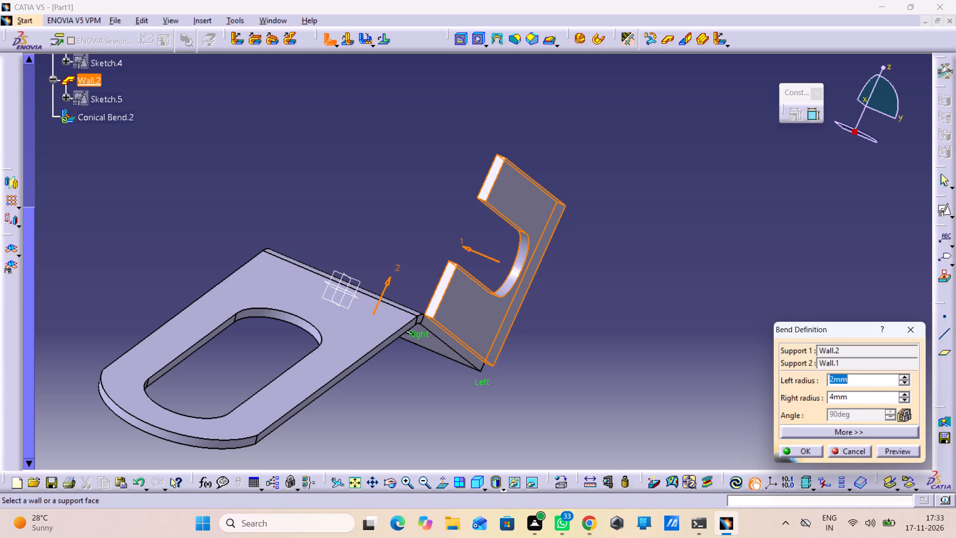
pyautogui.click(891, 447)
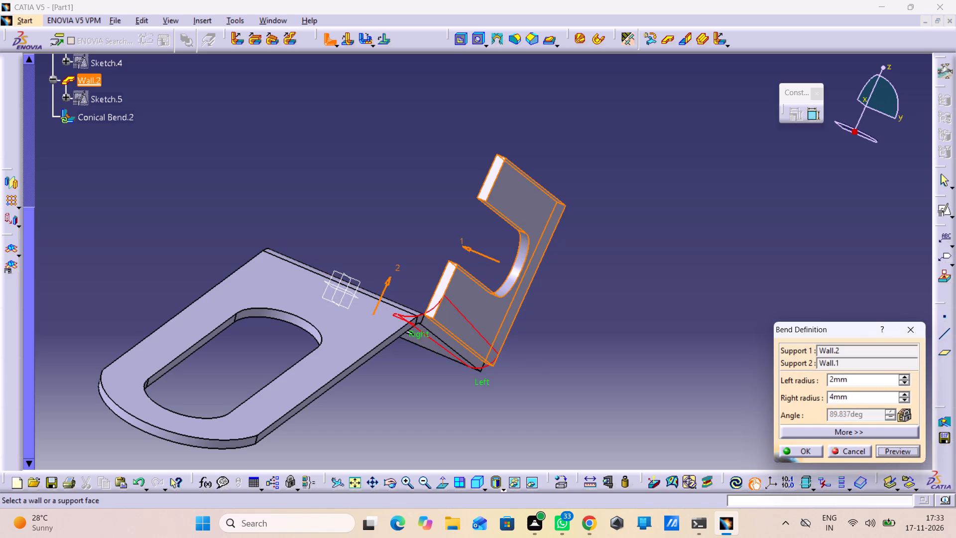
pyautogui.moveTo(851, 384); pyautogui.dragTo(810, 376)
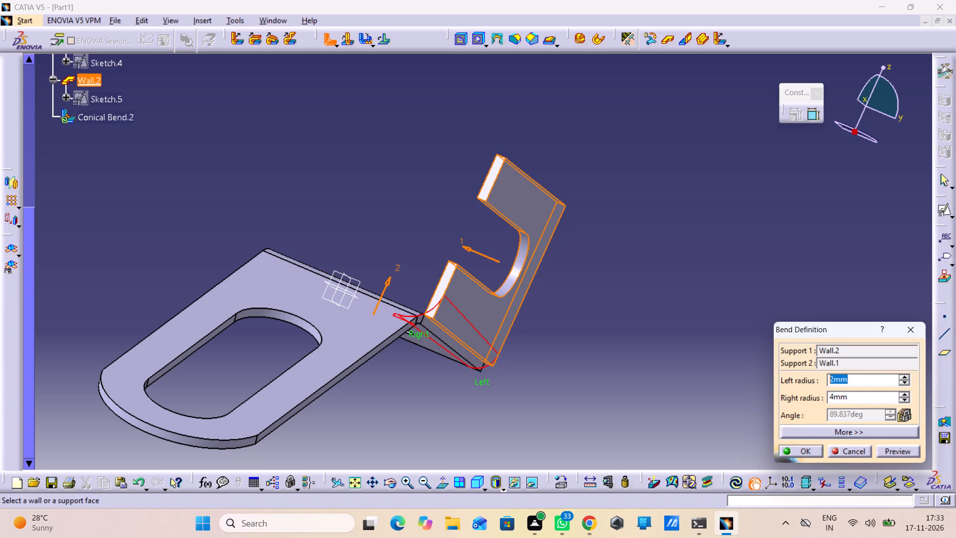
pyautogui.write('1.5')
pyautogui.moveTo(860, 399); pyautogui.dragTo(776, 397)
pyautogui.write('1.5')
pyautogui.click(889, 456)
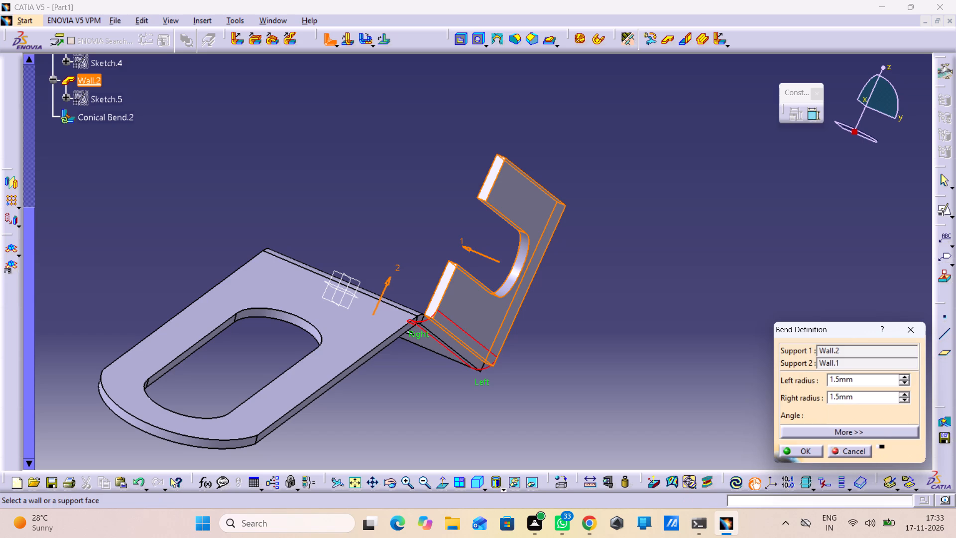
pyautogui.click(794, 447)
pyautogui.click(522, 216)
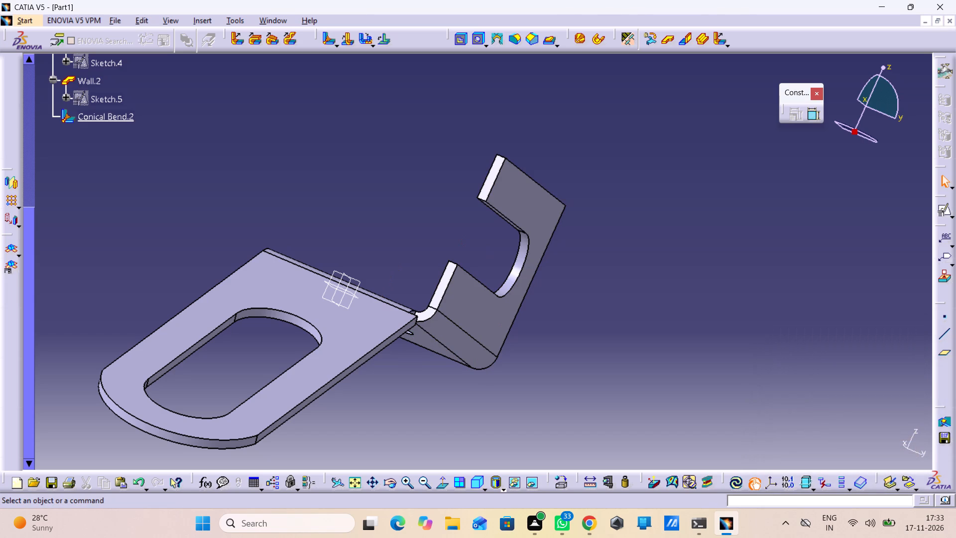
# Inspect the conical bend and its end next to the bent slotted plate from several angles.
pyautogui.moveTo(386, 158); pyautogui.dragTo(457, 272, button='middle')
pyautogui.moveTo(392, 164); pyautogui.dragTo(457, 272, button='right')
pyautogui.moveTo(320, 233); pyautogui.dragTo(308, 305, button='middle')
pyautogui.moveTo(320, 233); pyautogui.dragTo(308, 305, button='right')
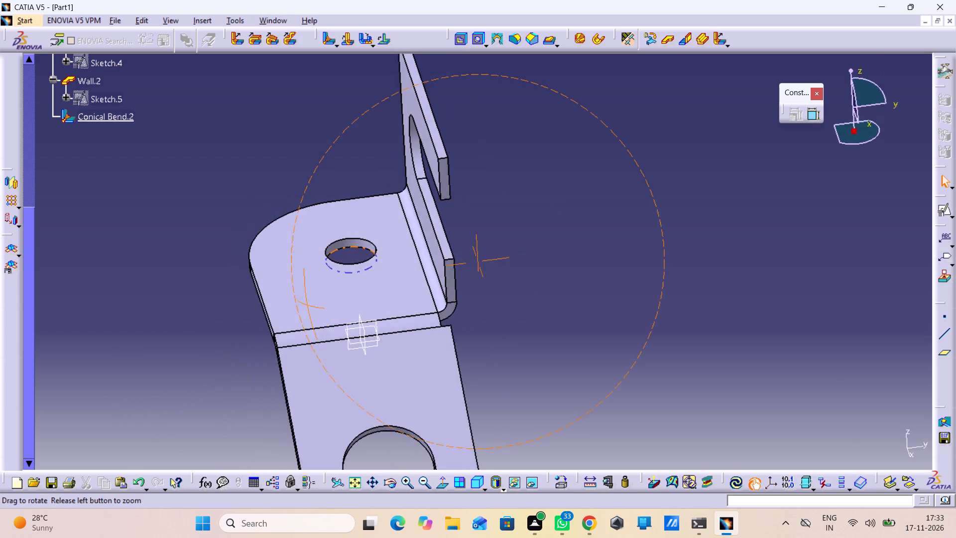
pyautogui.moveTo(308, 305); pyautogui.dragTo(298, 337, button='middle')
pyautogui.moveTo(308, 305); pyautogui.dragTo(298, 337, button='right')
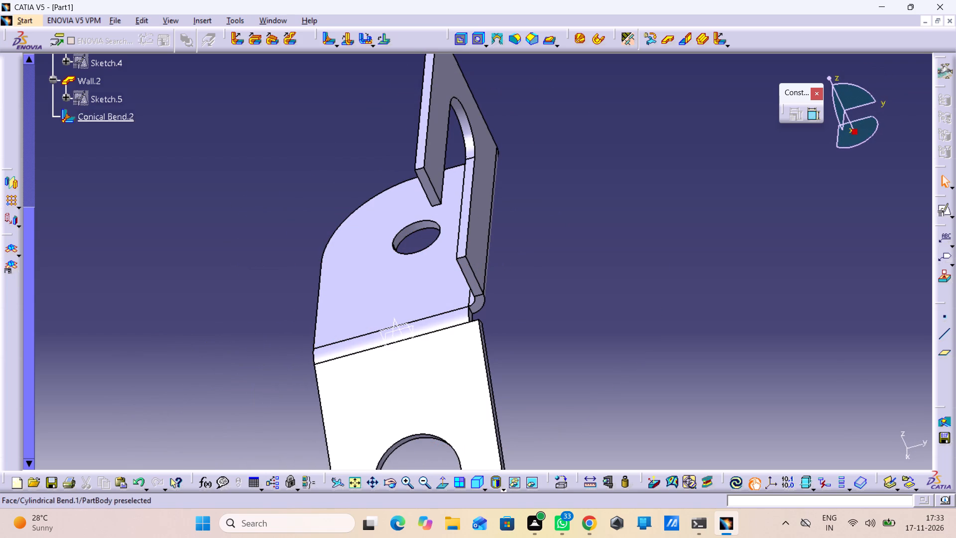
pyautogui.moveTo(423, 299); pyautogui.dragTo(451, 404, button='middle')
pyautogui.moveTo(423, 299); pyautogui.dragTo(451, 404, button='right')
pyautogui.scroll(-1, 423, 299)
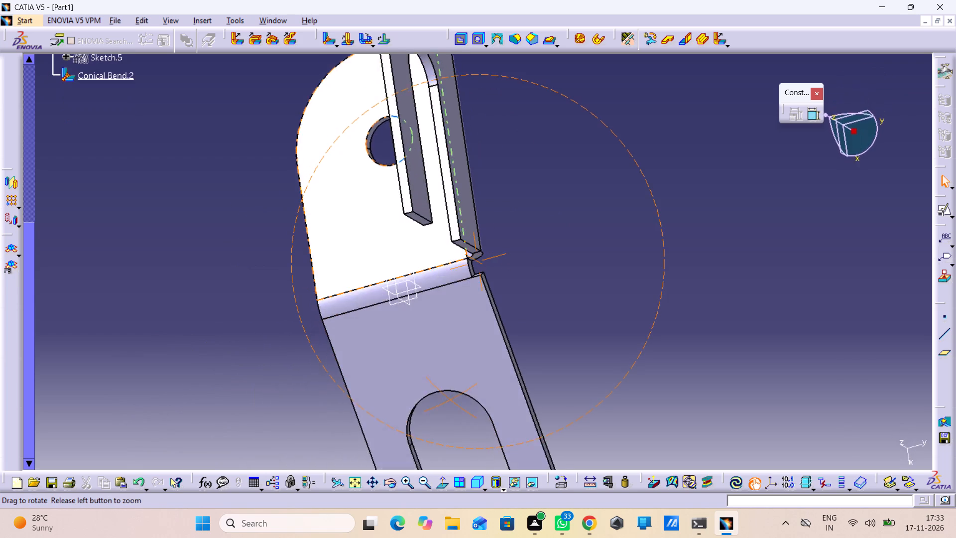
# Examine the sheet metal part from several angles, including the bends where the holed wall, slotted plate and U-slotted wall meet.
pyautogui.moveTo(451, 404); pyautogui.dragTo(453, 418, button='middle')
pyautogui.moveTo(451, 404); pyautogui.dragTo(453, 390, button='right')
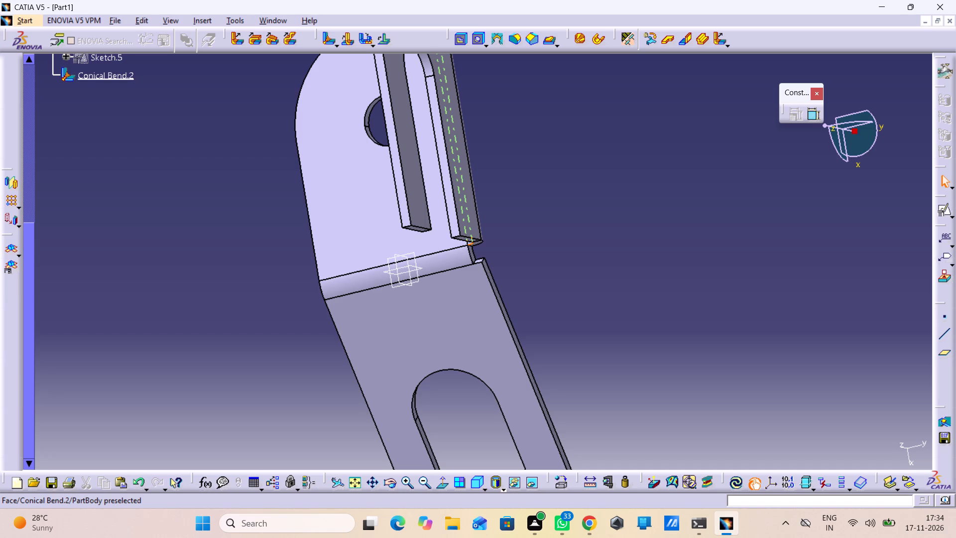
pyautogui.moveTo(234, 334); pyautogui.dragTo(390, 196, button='middle')
pyautogui.moveTo(234, 334); pyautogui.dragTo(390, 196, button='right')
pyautogui.moveTo(410, 234); pyautogui.dragTo(486, 145, button='middle')
pyautogui.moveTo(410, 234); pyautogui.dragTo(477, 154, button='right')
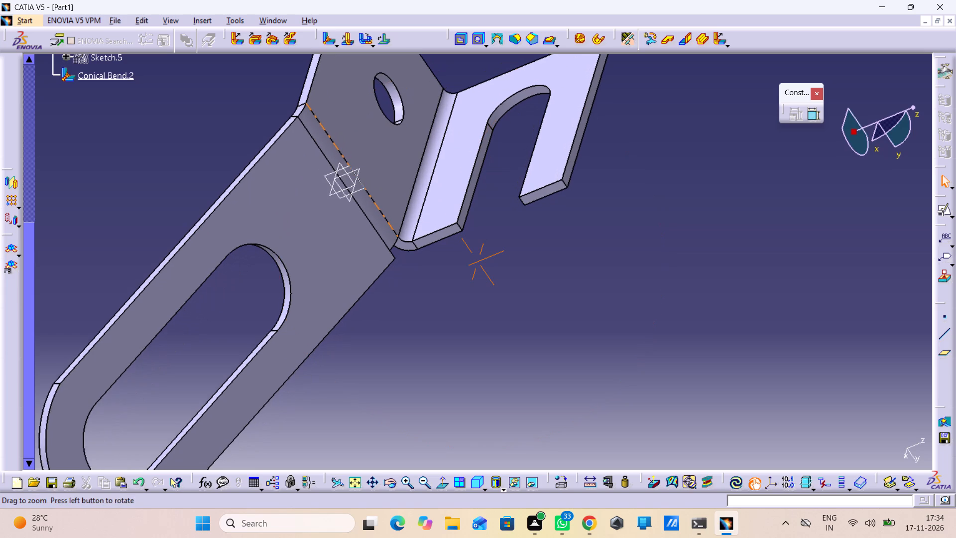
pyautogui.moveTo(486, 145); pyautogui.dragTo(487, 144, button='middle')
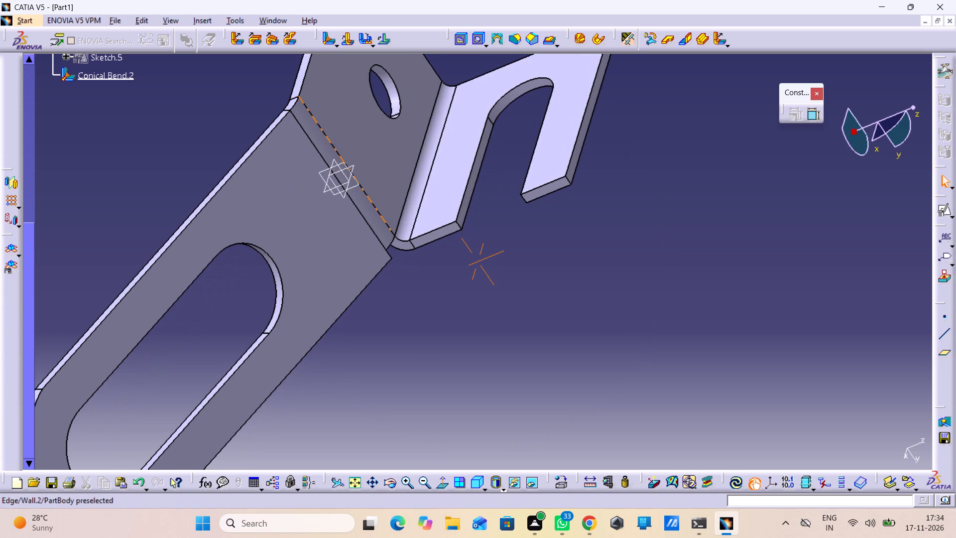
pyautogui.moveTo(488, 151); pyautogui.dragTo(510, 240, button='middle')
pyautogui.moveTo(488, 151); pyautogui.dragTo(500, 207, button='right')
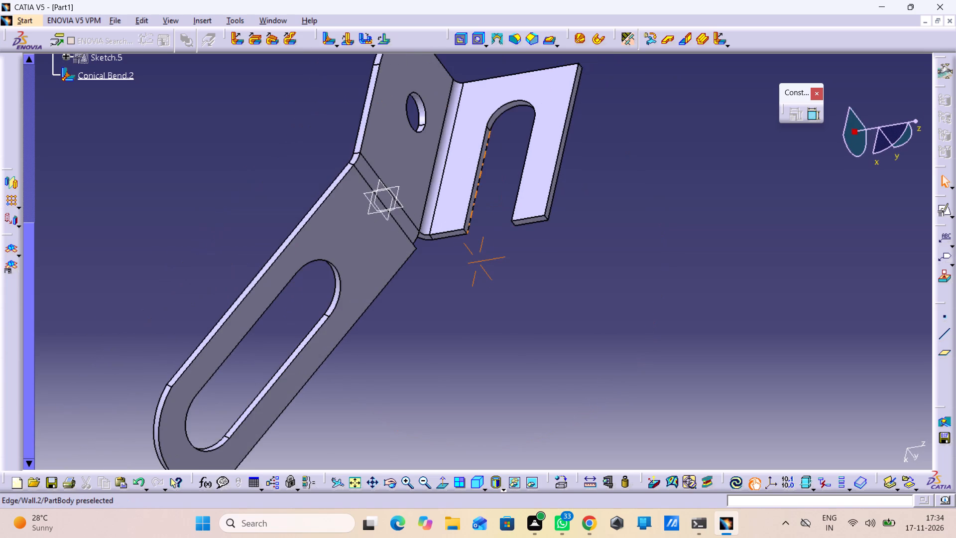
pyautogui.moveTo(510, 240); pyautogui.dragTo(510, 283, button='middle')
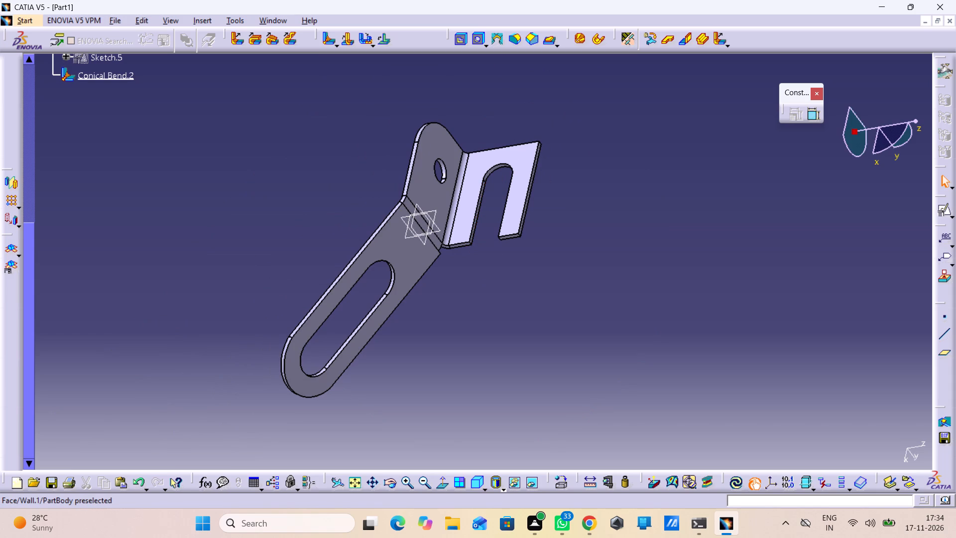
# In the holed wall's profile sketch, set the round hole's diameter to 15.748 mm.
pyautogui.click(437, 203)
pyautogui.scroll(7, 231, 190)
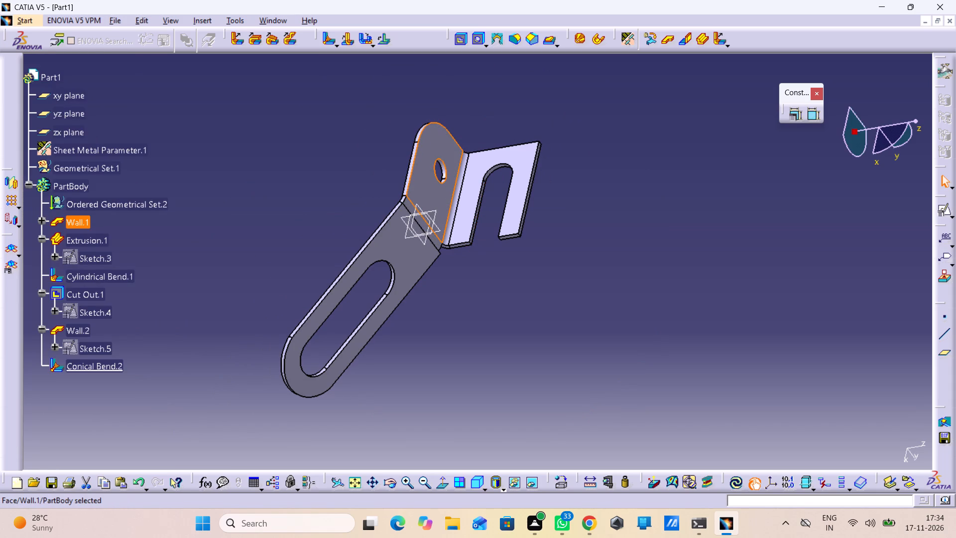
pyautogui.click(39, 221)
pyautogui.doubleClick(75, 242)
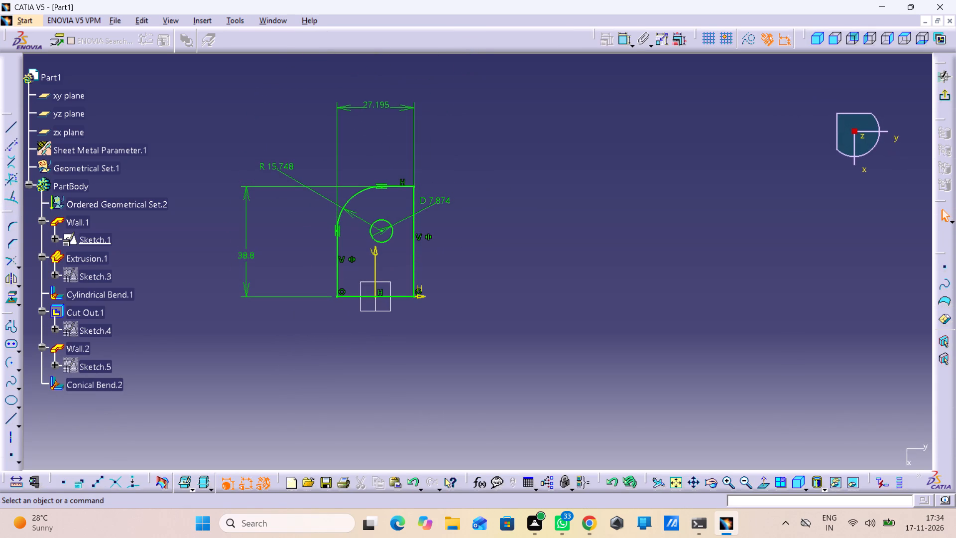
pyautogui.click(434, 198)
pyautogui.click(434, 198)
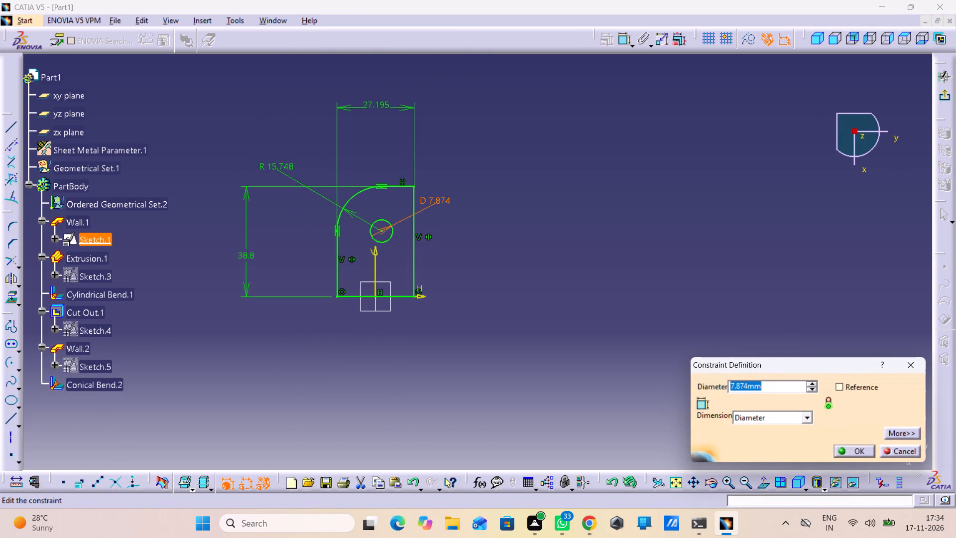
pyautogui.click(778, 423)
pyautogui.click(774, 429)
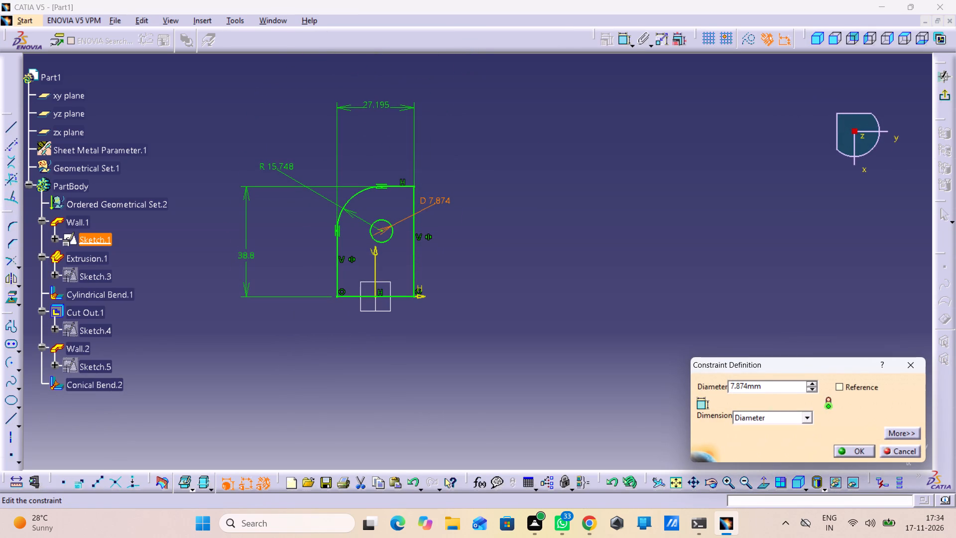
pyautogui.moveTo(762, 386); pyautogui.dragTo(679, 385)
pyautogui.press('1')
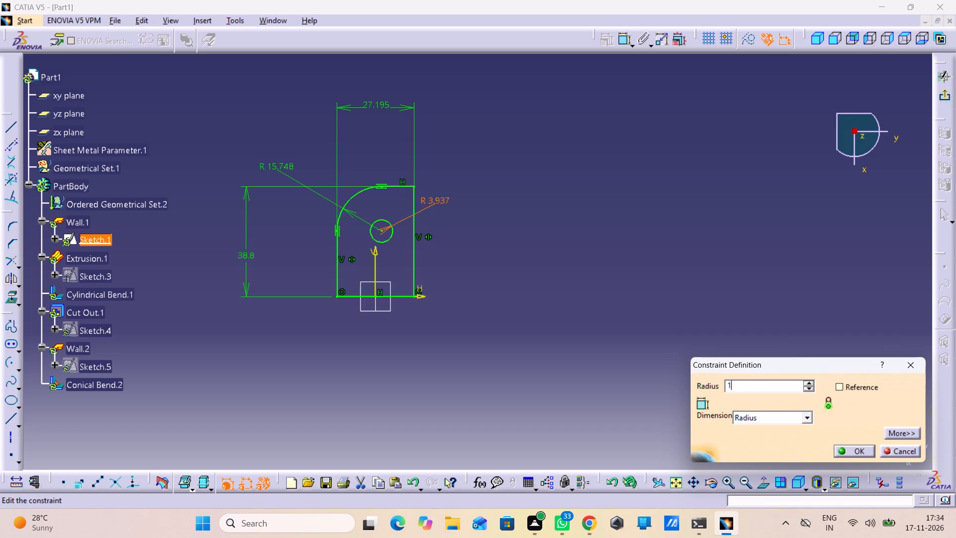
pyautogui.click(766, 427)
pyautogui.click(776, 414)
pyautogui.click(762, 441)
pyautogui.moveTo(772, 384); pyautogui.dragTo(731, 382)
pyautogui.write('15.7')
pyautogui.write('48')
pyautogui.press('Return')
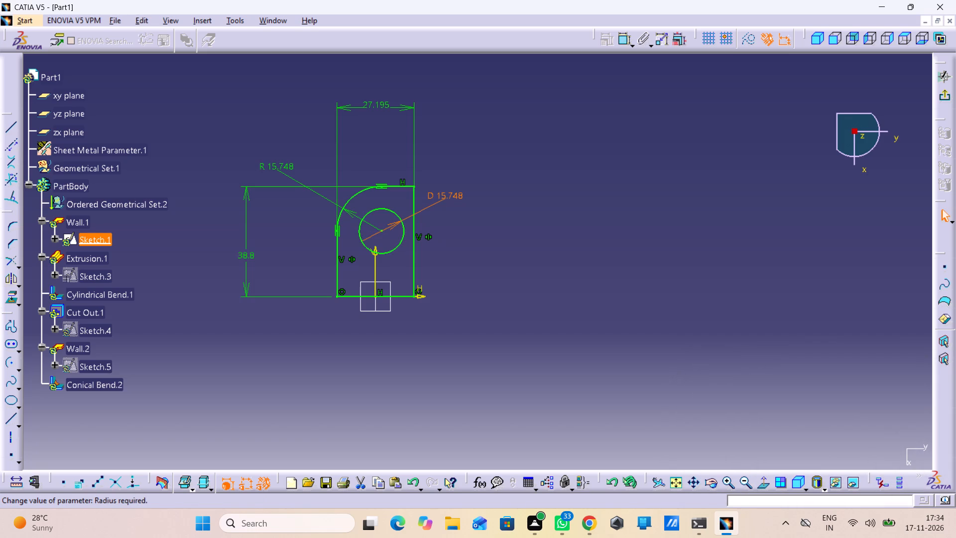
# Leave the holed wall's sketch and update the part with the new hole size.
pyautogui.click(947, 89)
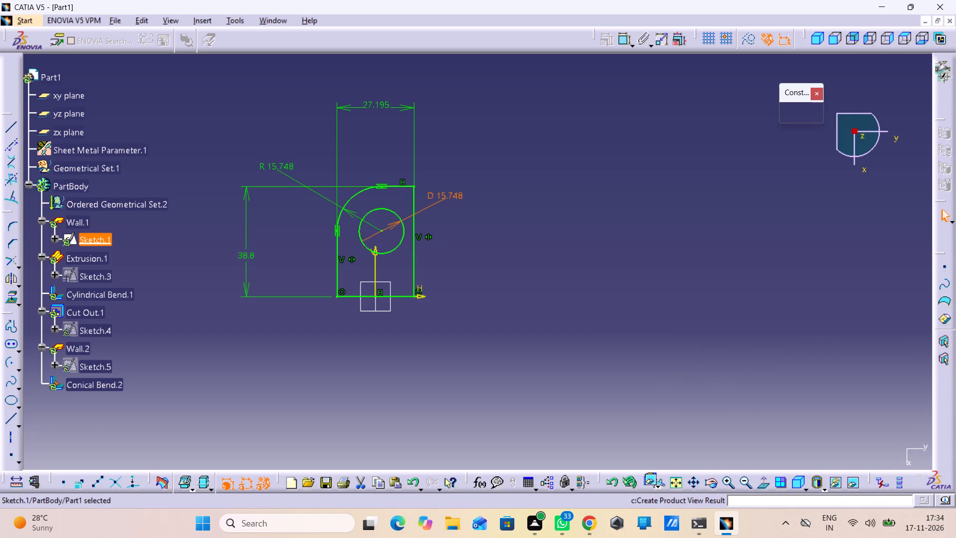
pyautogui.click(736, 486)
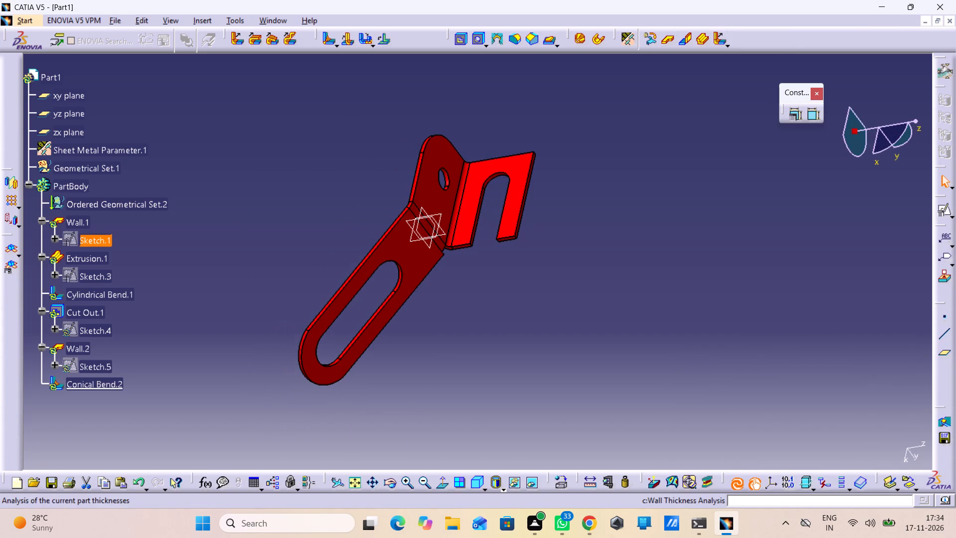
pyautogui.click(706, 402)
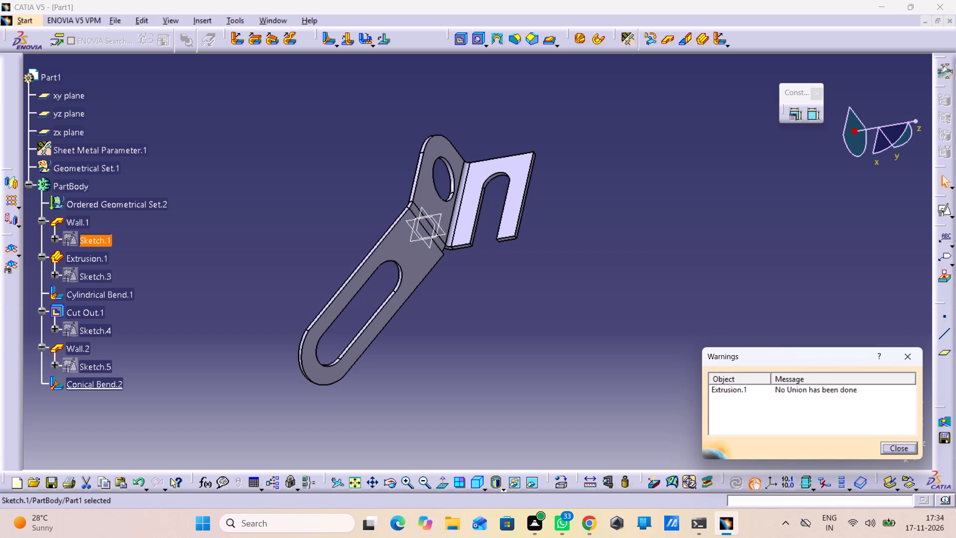
pyautogui.click(897, 452)
# Save the part as a CATPart named clip in the shhet module folder.
pyautogui.moveTo(693, 421); pyautogui.dragTo(592, 363, button='middle')
pyautogui.moveTo(693, 420); pyautogui.dragTo(592, 363, button='right')
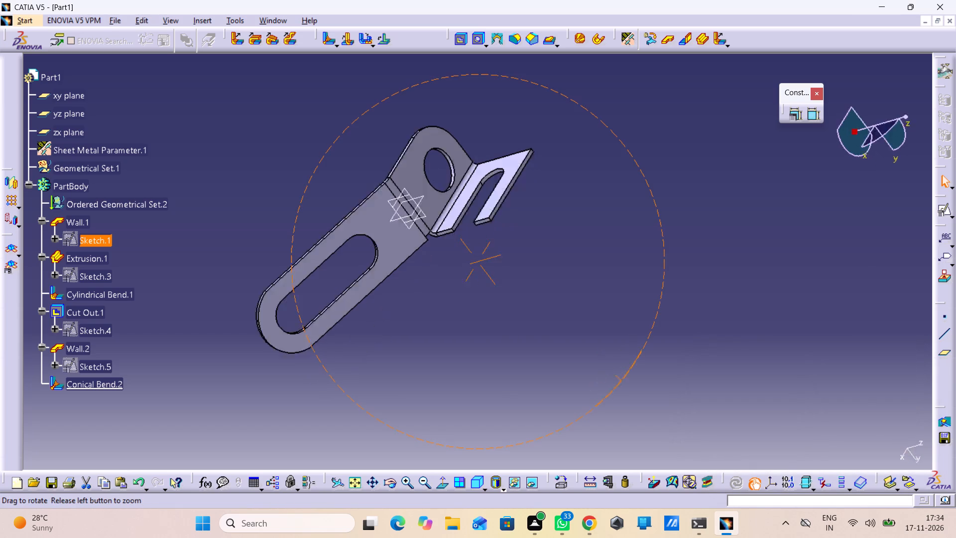
pyautogui.moveTo(592, 363); pyautogui.dragTo(480, 291, button='middle')
pyautogui.moveTo(592, 363); pyautogui.dragTo(480, 291, button='right')
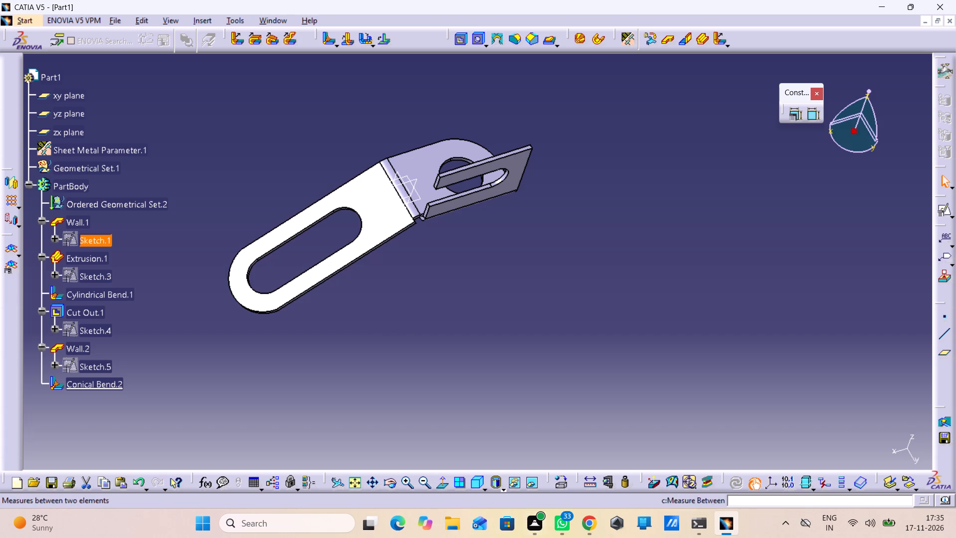
pyautogui.hotkey('ctrl', 's')
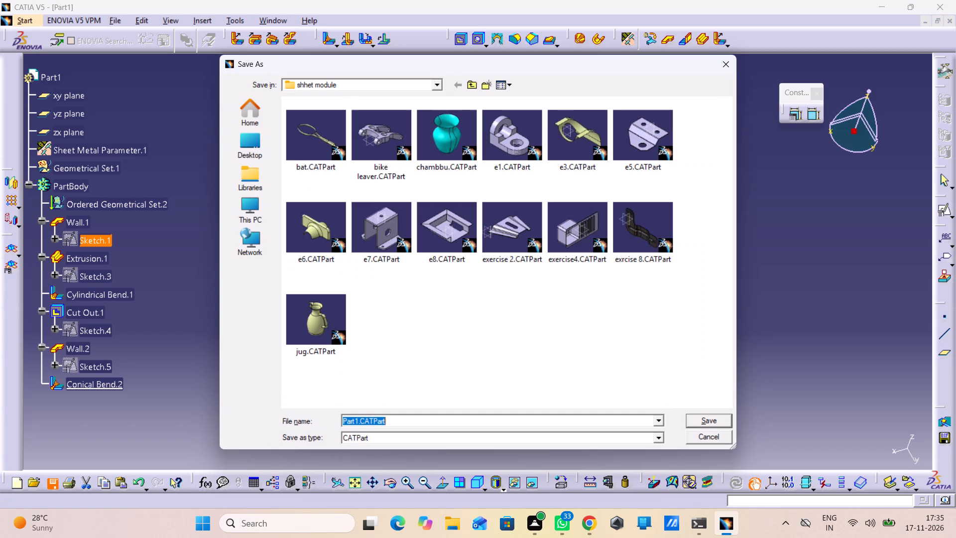
pyautogui.press('s')
pyautogui.press('BackSpace')
pyautogui.press('BackSpace')
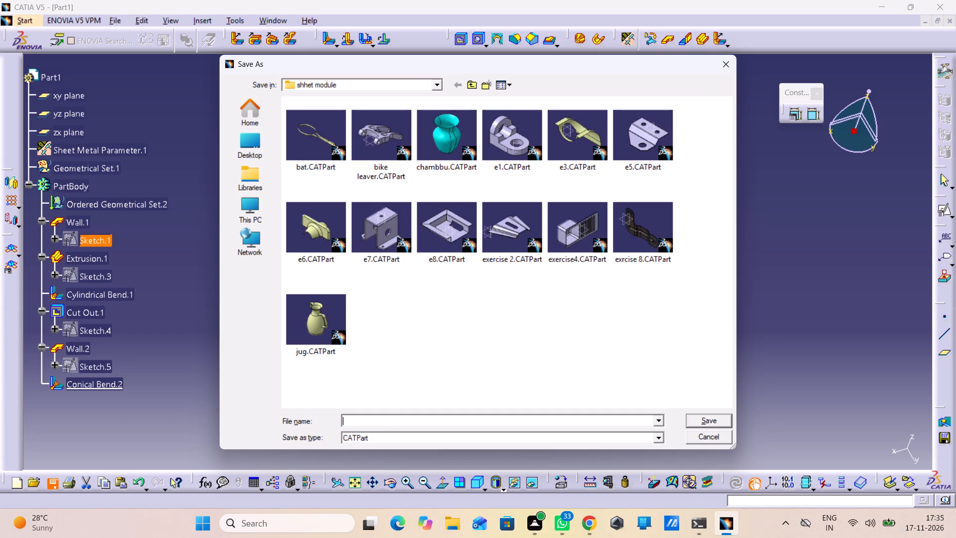
pyautogui.write('clip')
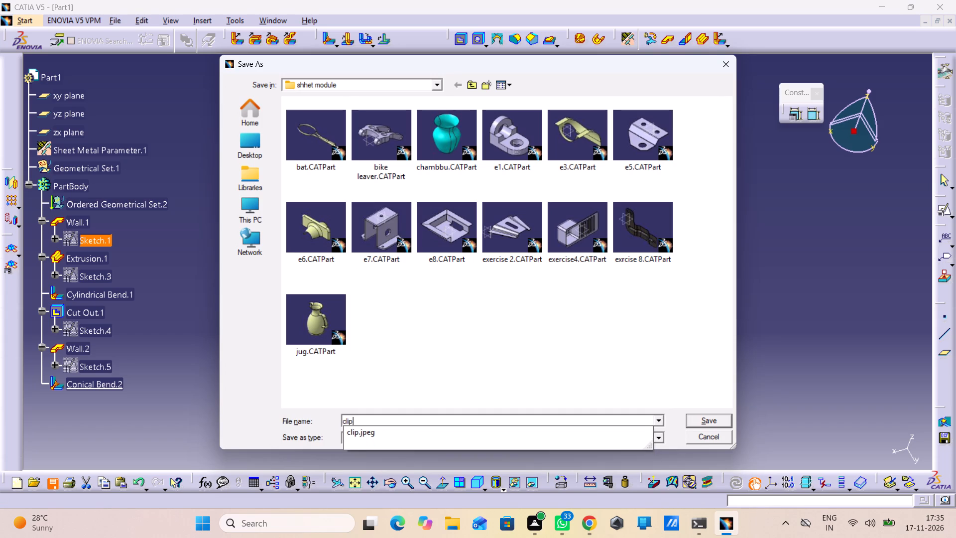
pyautogui.press('Return')
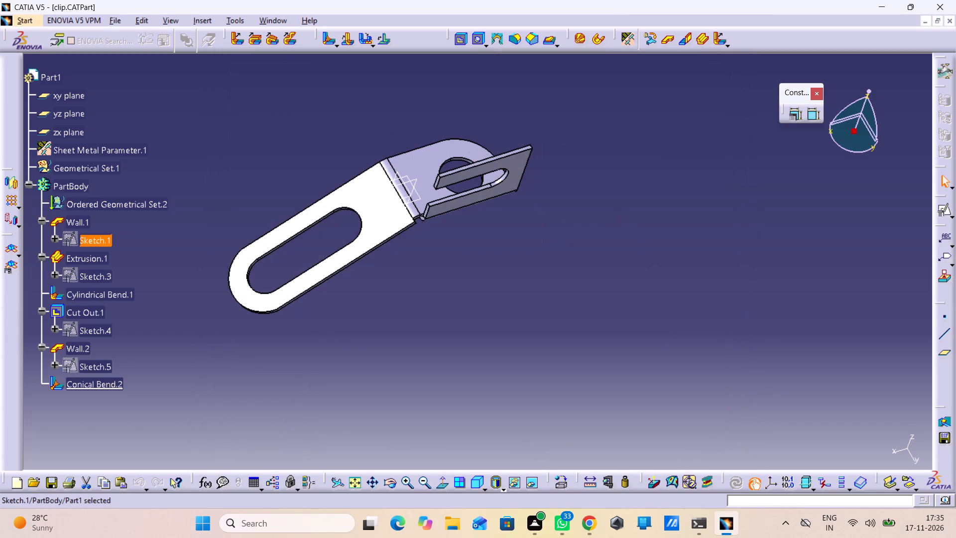
# Print the document with Microsoft Print to PDF and save the output as clip in the shhet module folder.
pyautogui.hotkey('ctrl', 'p')
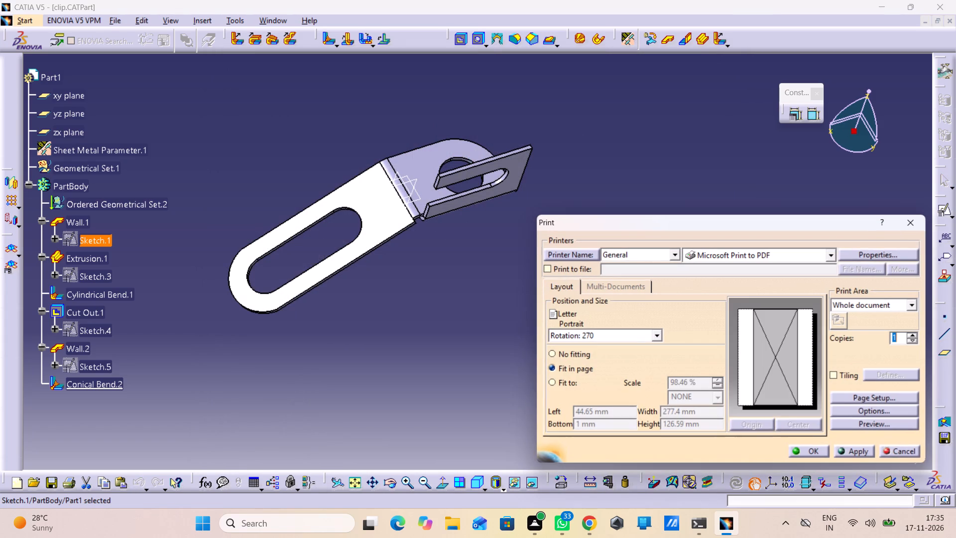
pyautogui.press('Return')
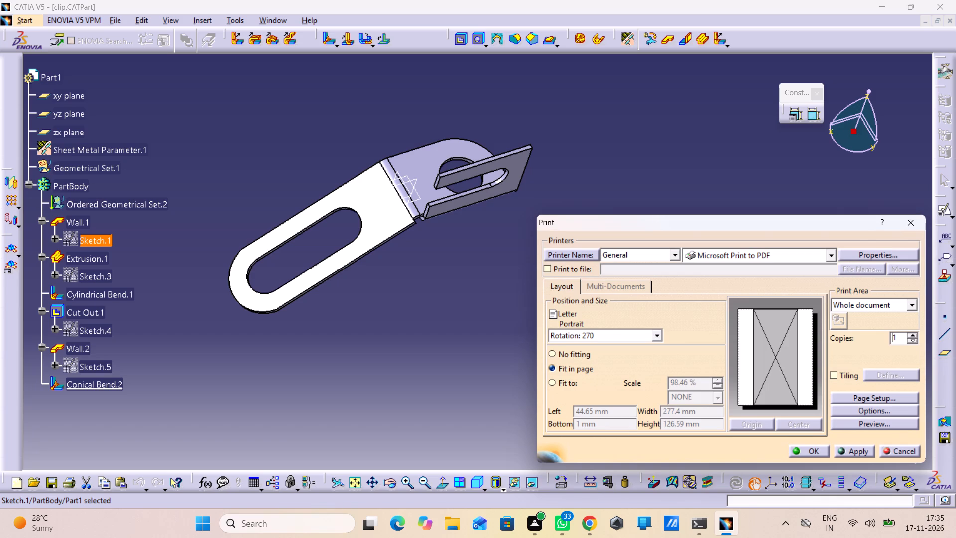
pyautogui.click(809, 447)
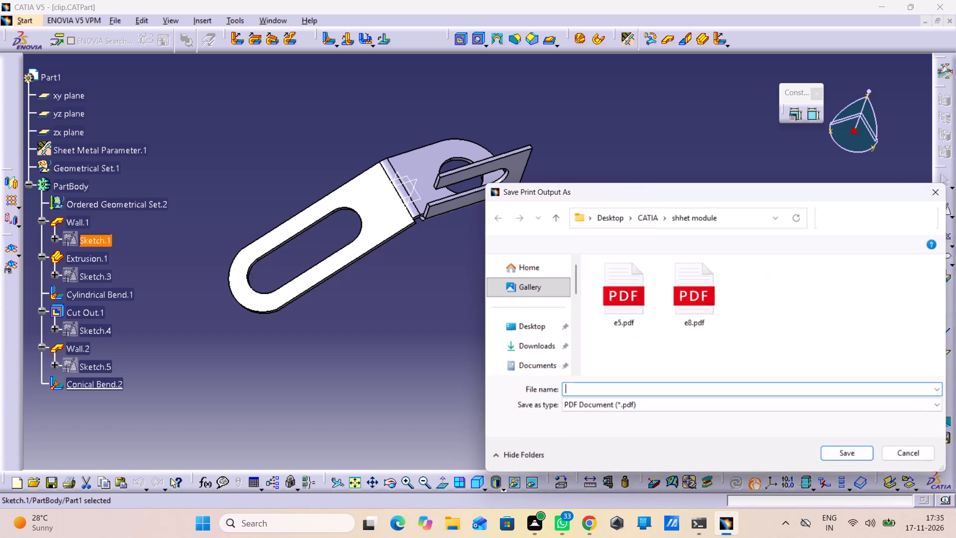
pyautogui.write('clip')
pyautogui.press('Return')
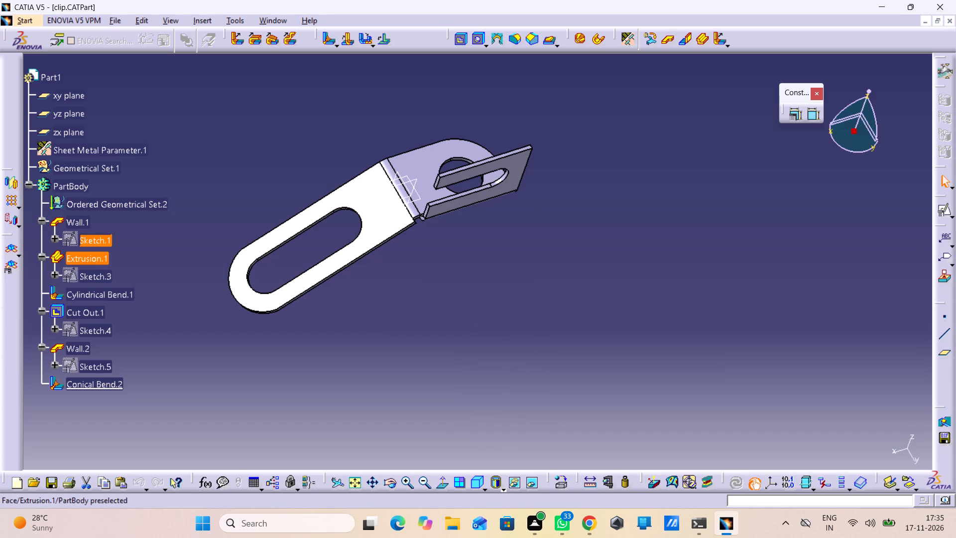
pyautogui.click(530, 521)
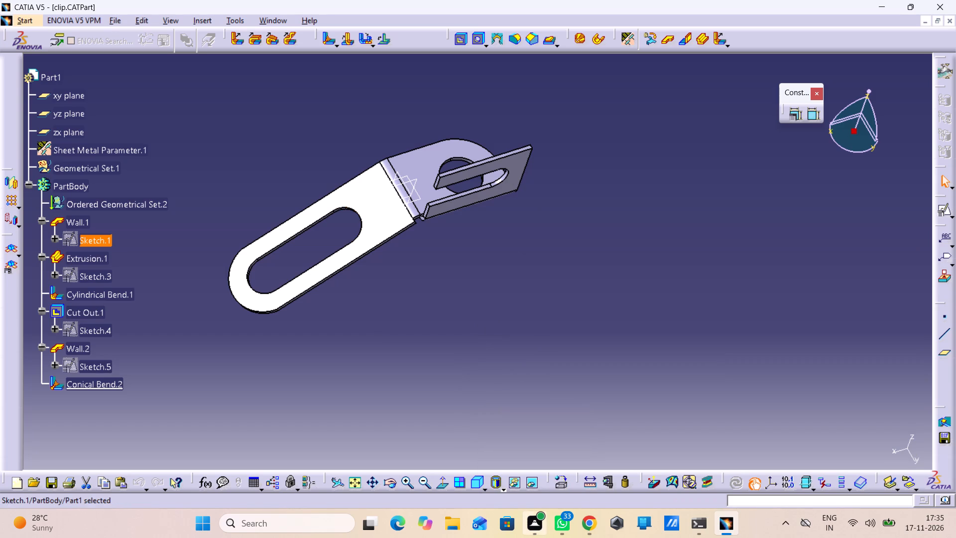
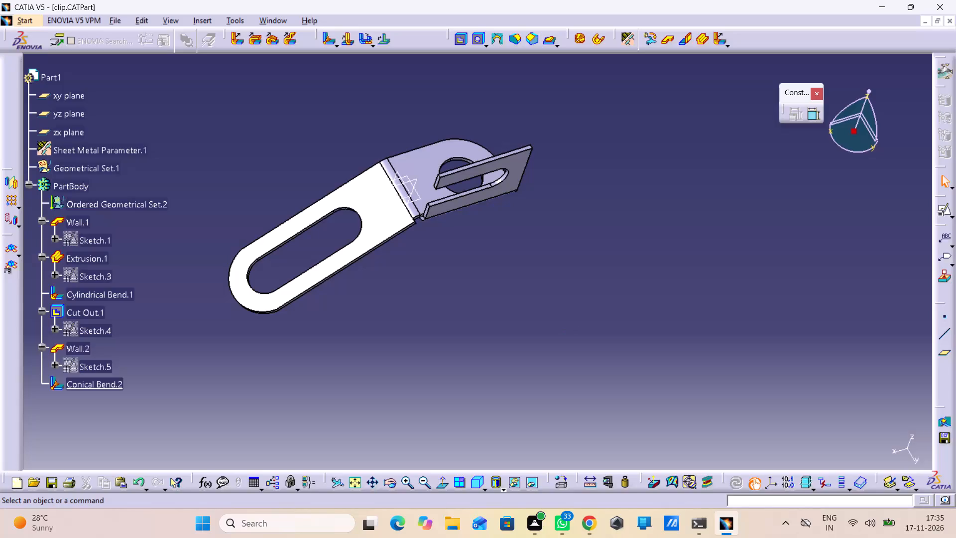
# Inspect the clip from several angles, covering the holed wall, the bent slotted plate and the U-slotted wall.
pyautogui.moveTo(413, 268); pyautogui.dragTo(477, 340, button='middle')
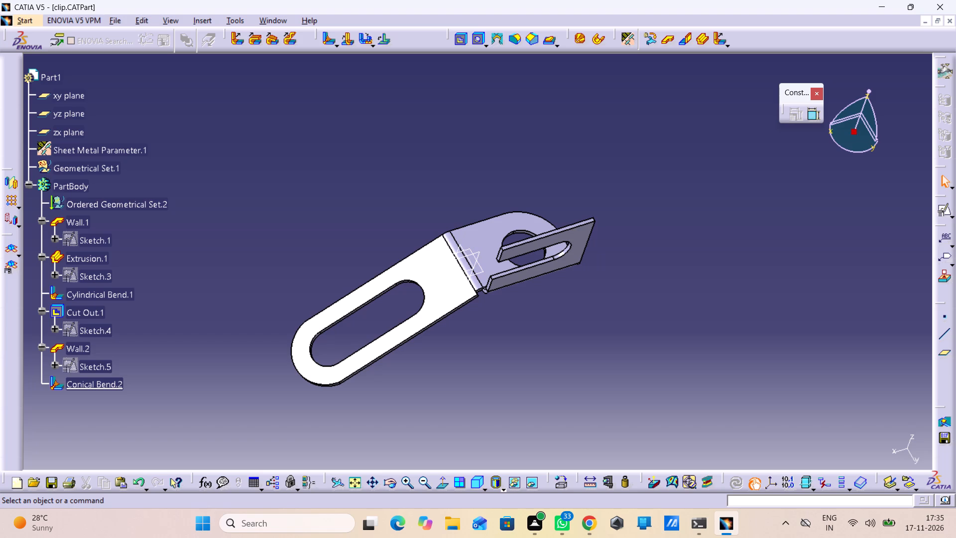
pyautogui.click(158, 537)
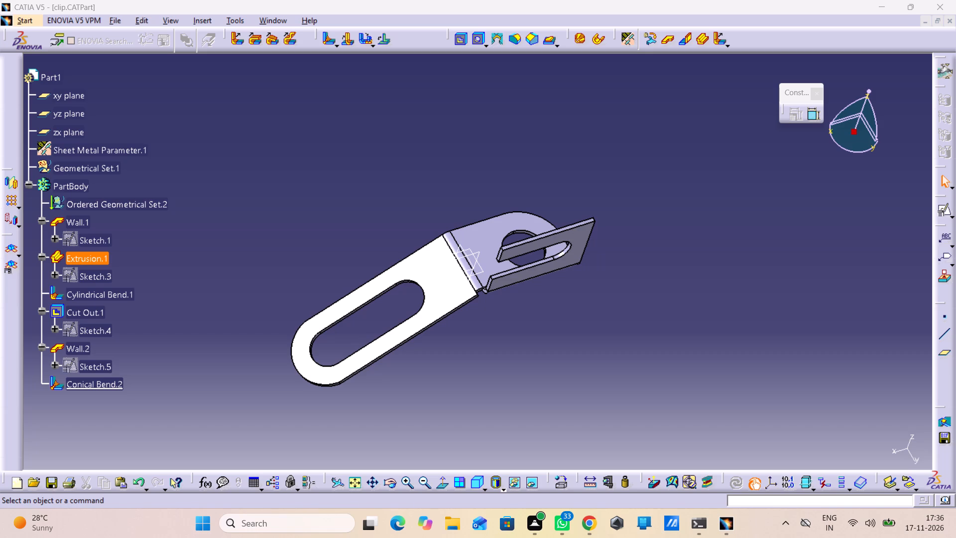
pyautogui.click(424, 196)
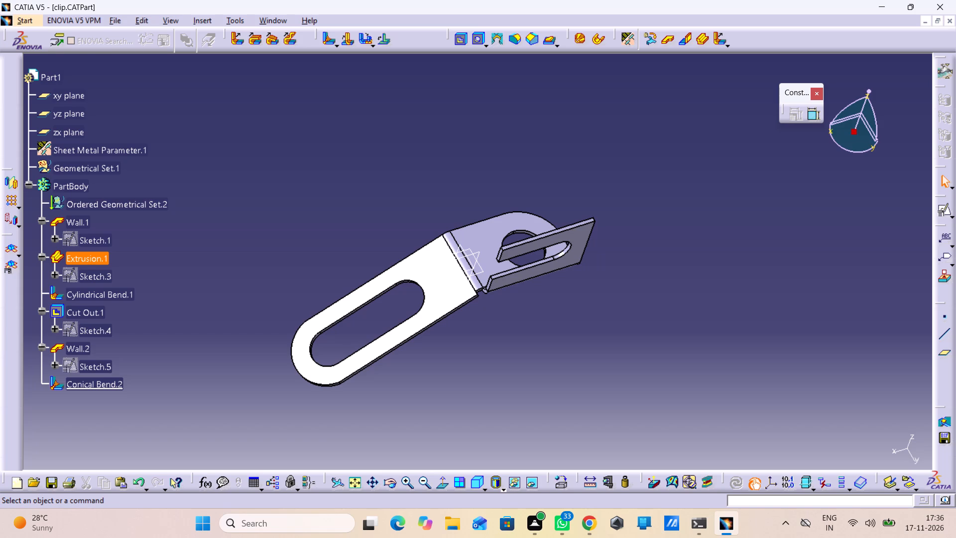
pyautogui.scroll(-1, 424, 196)
pyautogui.moveTo(423, 199); pyautogui.dragTo(419, 288)
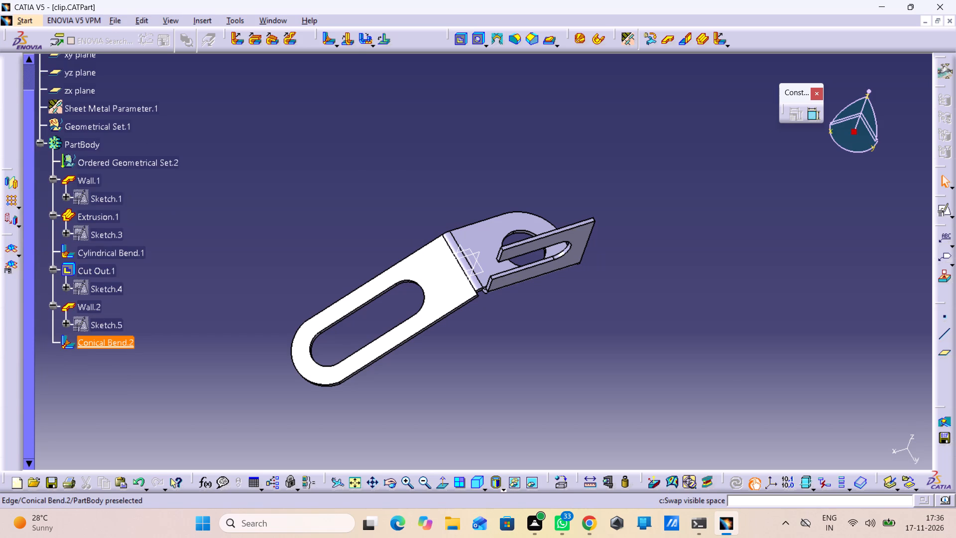
pyautogui.moveTo(513, 306); pyautogui.dragTo(384, 88, button='middle')
pyautogui.moveTo(513, 306); pyautogui.dragTo(384, 88)
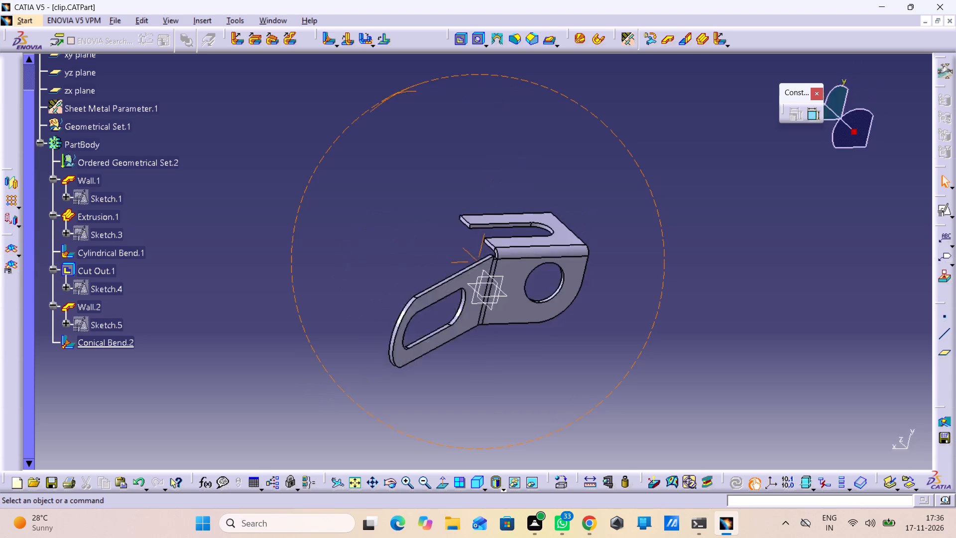
pyautogui.moveTo(384, 88); pyautogui.dragTo(600, 400, button='middle')
pyautogui.moveTo(384, 88); pyautogui.dragTo(600, 400)
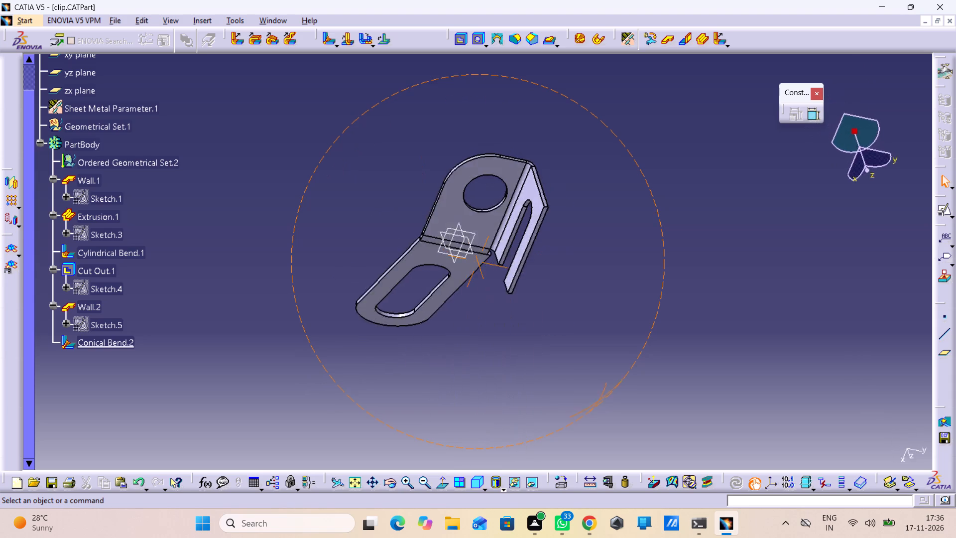
pyautogui.moveTo(600, 400); pyautogui.dragTo(602, 190, button='middle')
pyautogui.moveTo(600, 400); pyautogui.dragTo(547, 181)
pyautogui.moveTo(579, 188); pyautogui.dragTo(547, 181, button='middle')
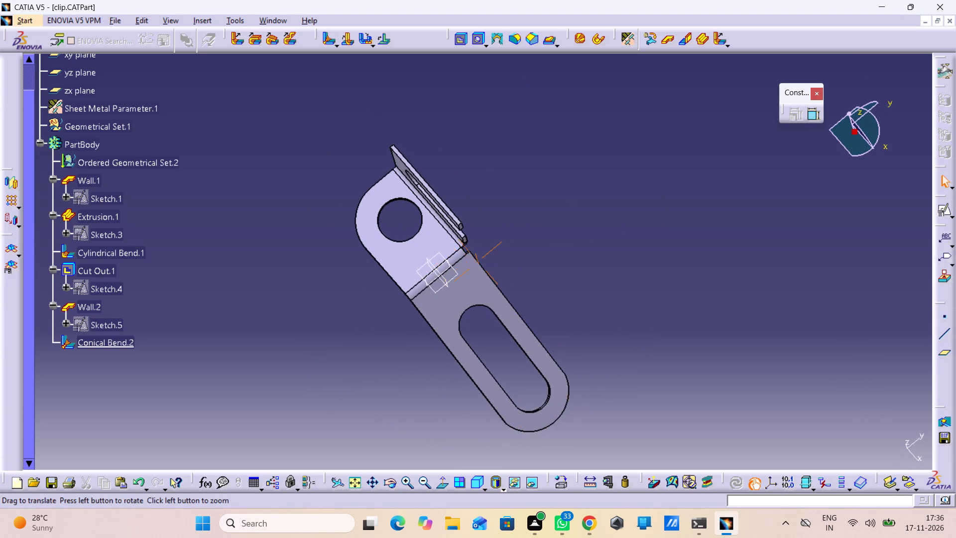
pyautogui.moveTo(547, 181); pyautogui.dragTo(526, 195, button='middle')
pyautogui.moveTo(547, 181); pyautogui.dragTo(526, 195)
pyautogui.moveTo(526, 195); pyautogui.dragTo(434, 261, button='middle')
pyautogui.moveTo(526, 195); pyautogui.dragTo(434, 261)
pyautogui.scroll(-1, 516, 201)
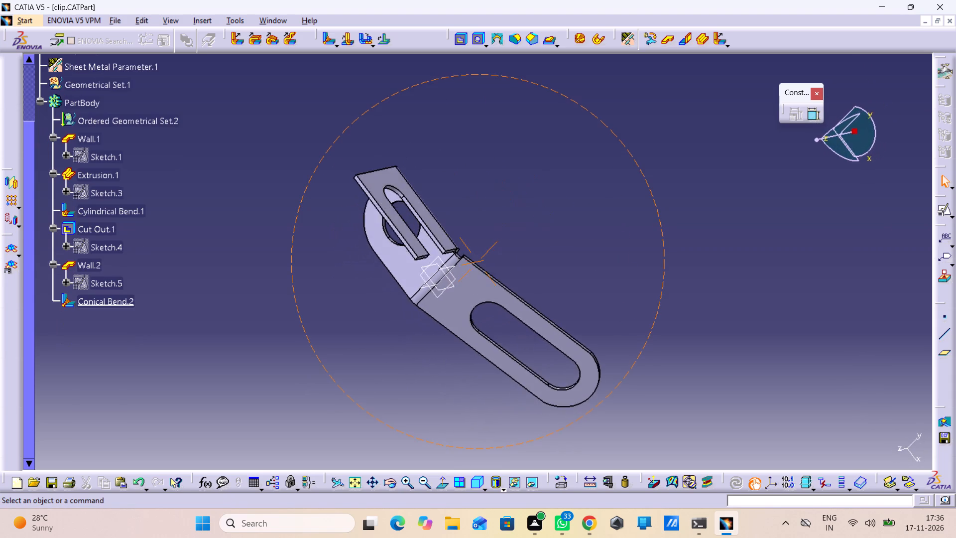
pyautogui.moveTo(434, 261); pyautogui.dragTo(306, 243, button='middle')
pyautogui.moveTo(434, 261); pyautogui.dragTo(306, 243)
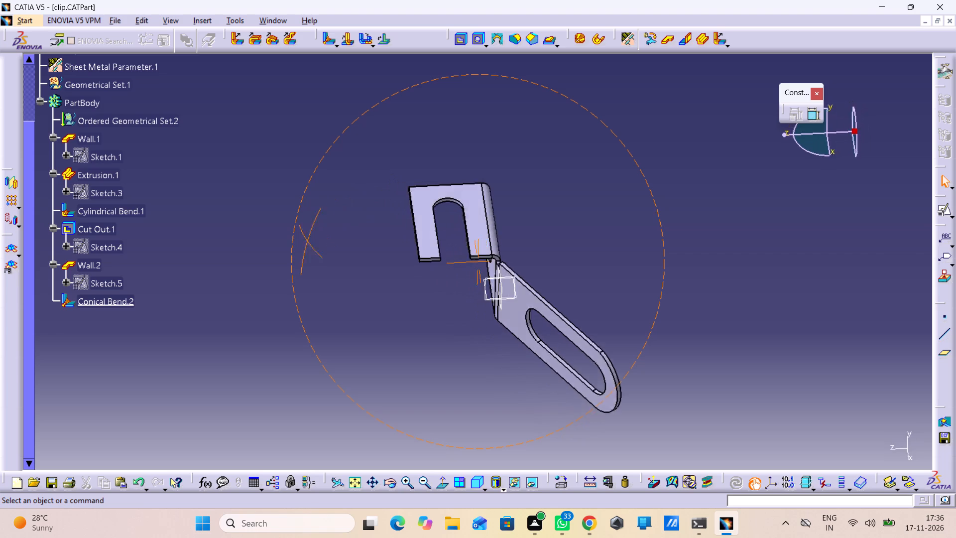
pyautogui.moveTo(306, 243); pyautogui.dragTo(671, 165, button='middle')
pyautogui.moveTo(306, 243); pyautogui.dragTo(671, 165)
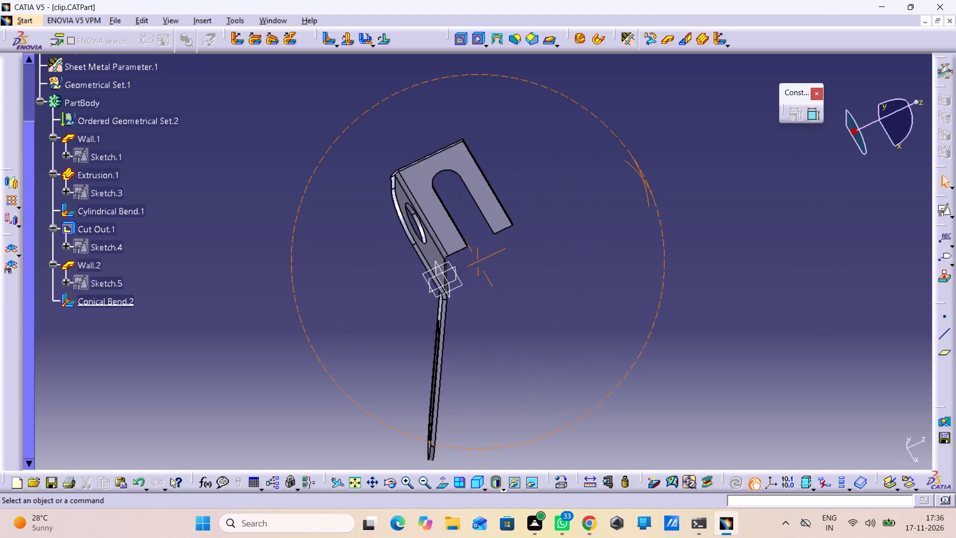
pyautogui.moveTo(671, 165); pyautogui.dragTo(553, 150, button='middle')
pyautogui.moveTo(671, 165); pyautogui.dragTo(541, 143)
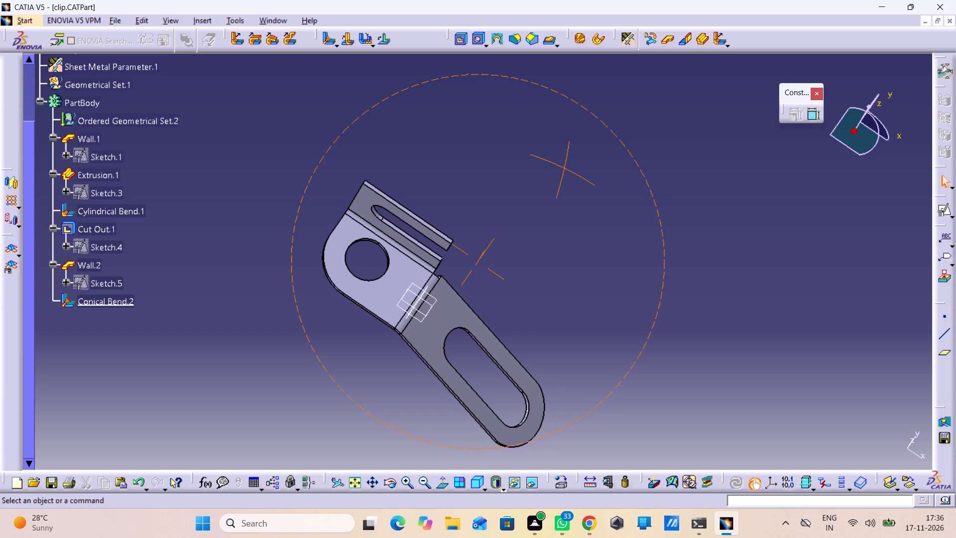
pyautogui.moveTo(494, 268); pyautogui.dragTo(429, 164, button='middle')
pyautogui.moveTo(494, 268); pyautogui.dragTo(429, 164, button='right')
pyautogui.moveTo(429, 164); pyautogui.dragTo(466, 132, button='middle')
pyautogui.moveTo(466, 132); pyautogui.dragTo(512, 241, button='middle')
pyautogui.moveTo(466, 132); pyautogui.dragTo(512, 241, button='right')
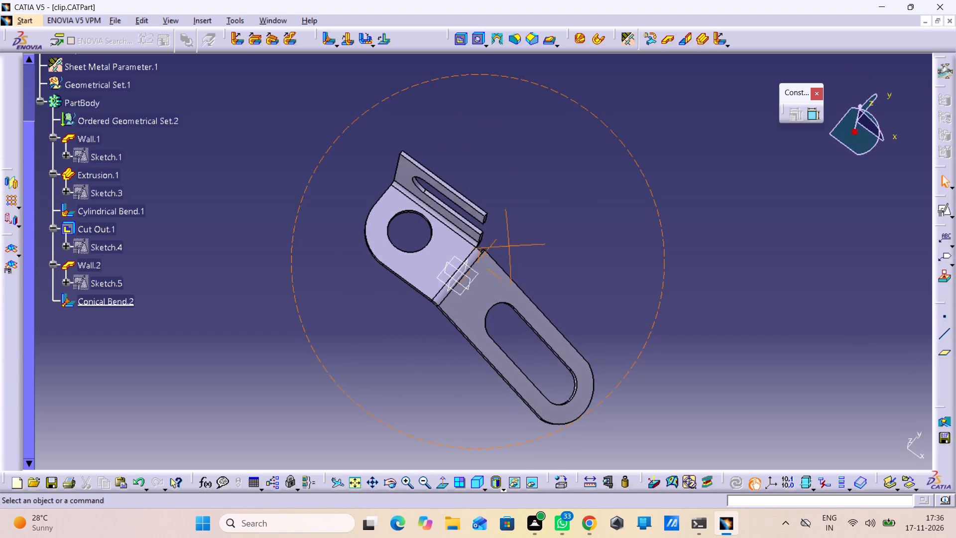
pyautogui.moveTo(512, 241); pyautogui.dragTo(537, 209, button='right')
pyautogui.moveTo(512, 241); pyautogui.dragTo(537, 209, button='middle')
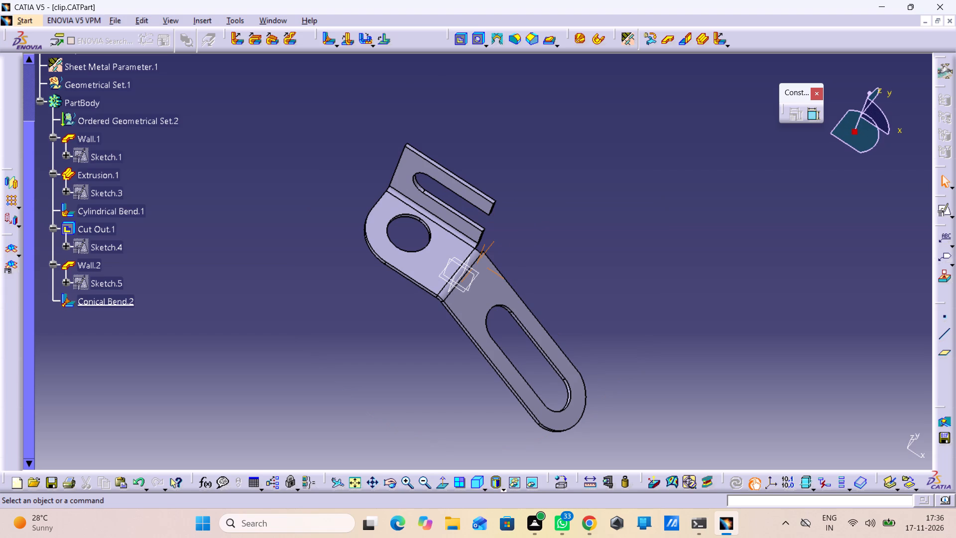
pyautogui.moveTo(551, 295); pyautogui.dragTo(502, 283, button='middle')
pyautogui.moveTo(551, 295); pyautogui.dragTo(502, 283, button='right')
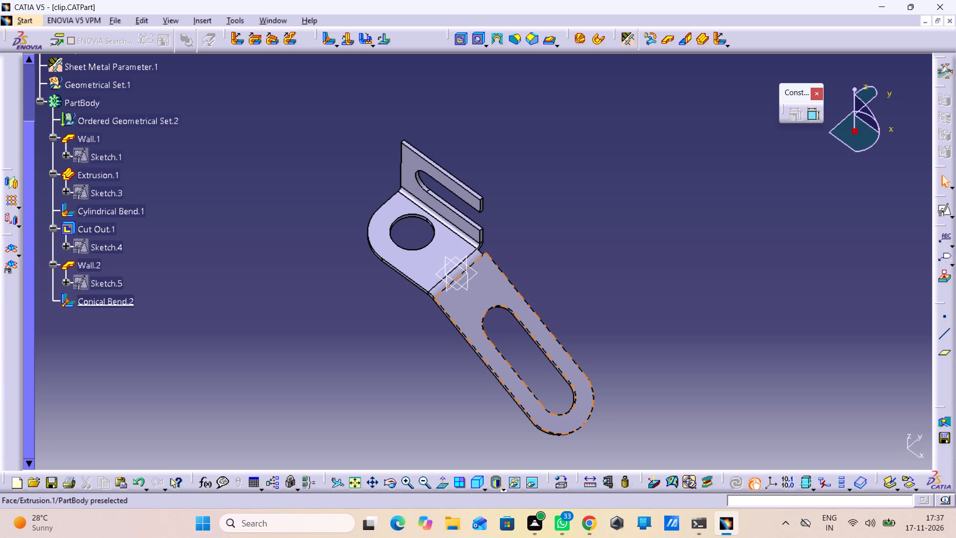
# Review the slotted plate's extrusion definition, its profile sketch and the holed wall's profile sketch without editing them.
pyautogui.doubleClick(573, 414)
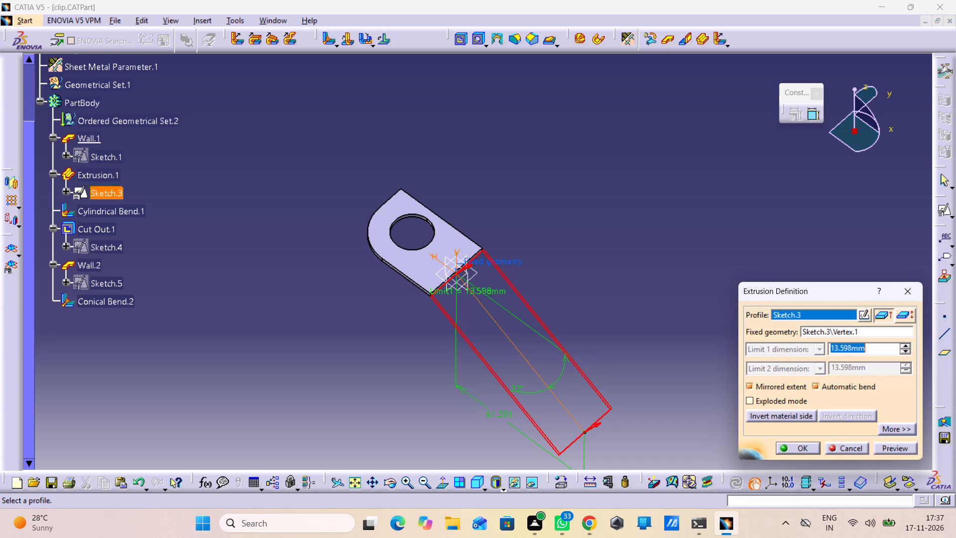
pyautogui.click(851, 446)
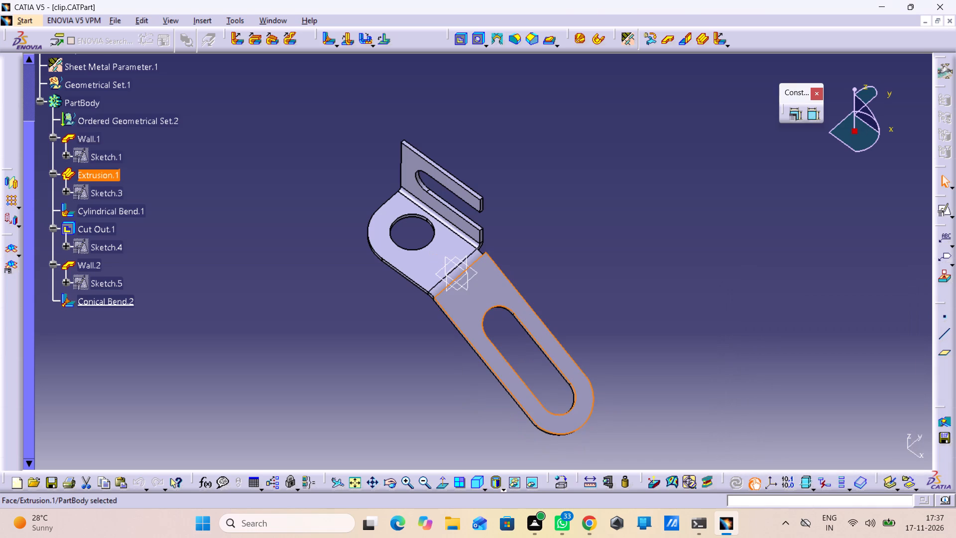
pyautogui.doubleClick(75, 190)
pyautogui.click(75, 190)
pyautogui.click(63, 192)
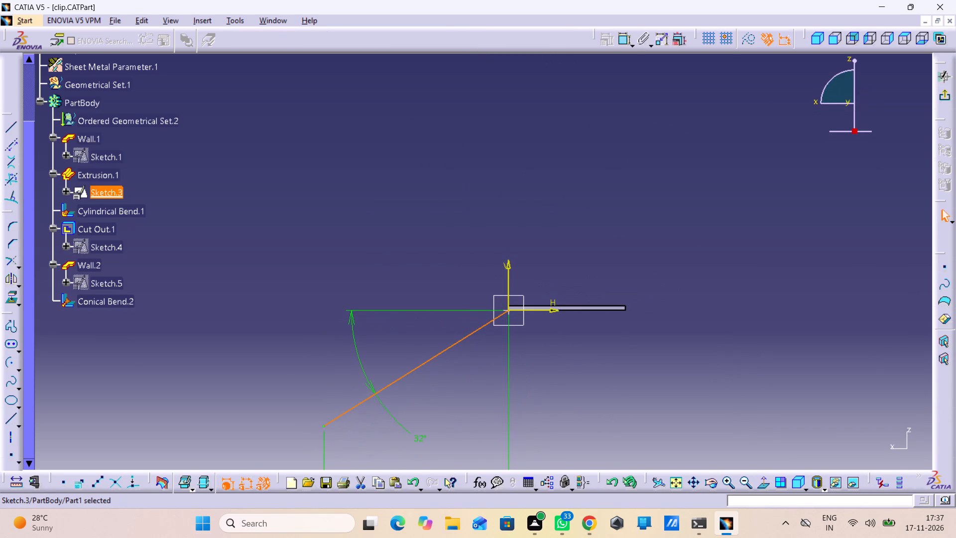
pyautogui.click(80, 158)
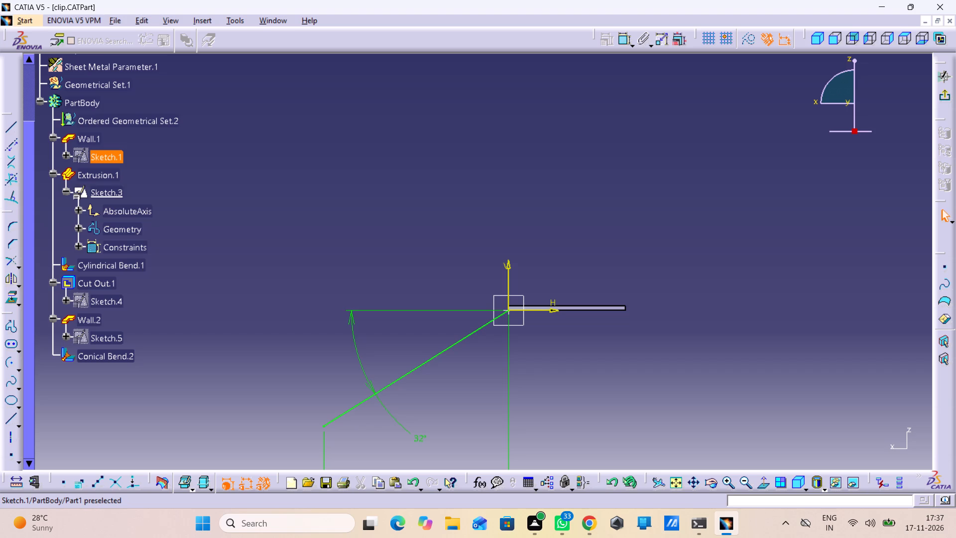
pyautogui.doubleClick(80, 156)
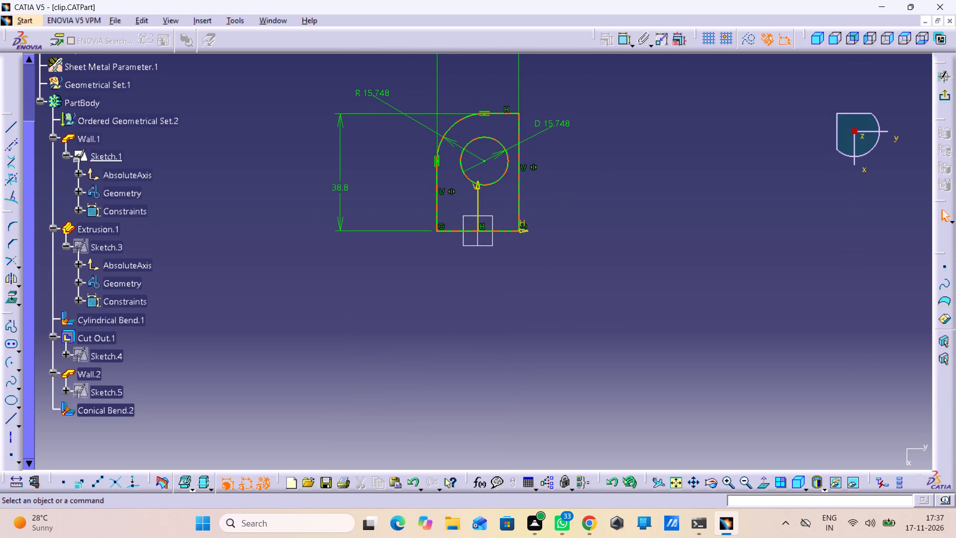
# In the cut-out's sketch, draw a vertical line about 17 mm long from below the slot across the outer end arc.
pyautogui.doubleClick(97, 351)
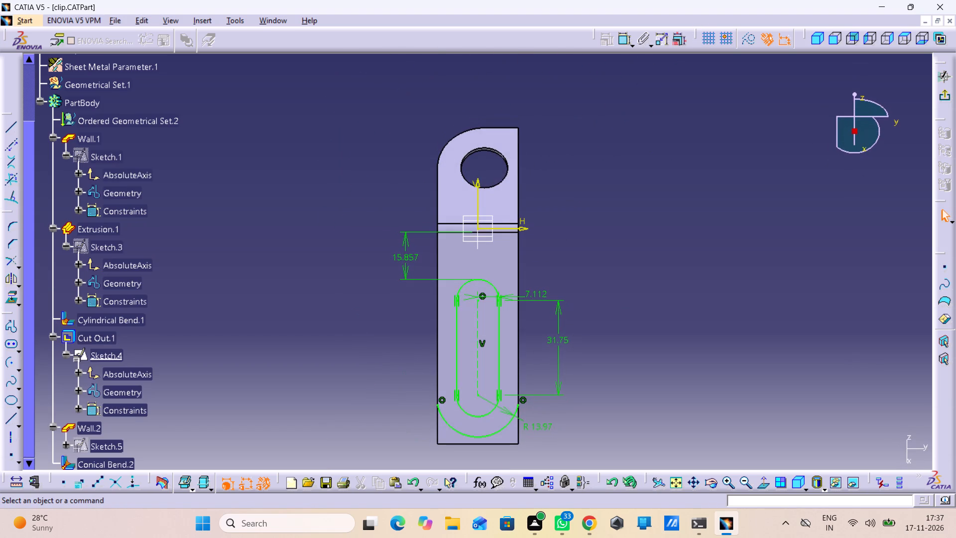
pyautogui.moveTo(351, 418); pyautogui.dragTo(371, 312, button='middle')
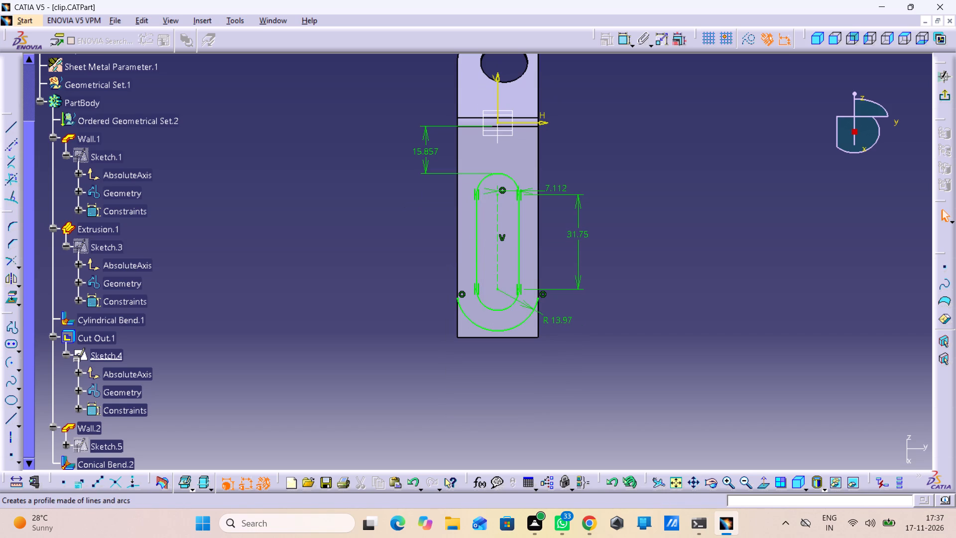
pyautogui.click(12, 128)
pyautogui.doubleClick(12, 128)
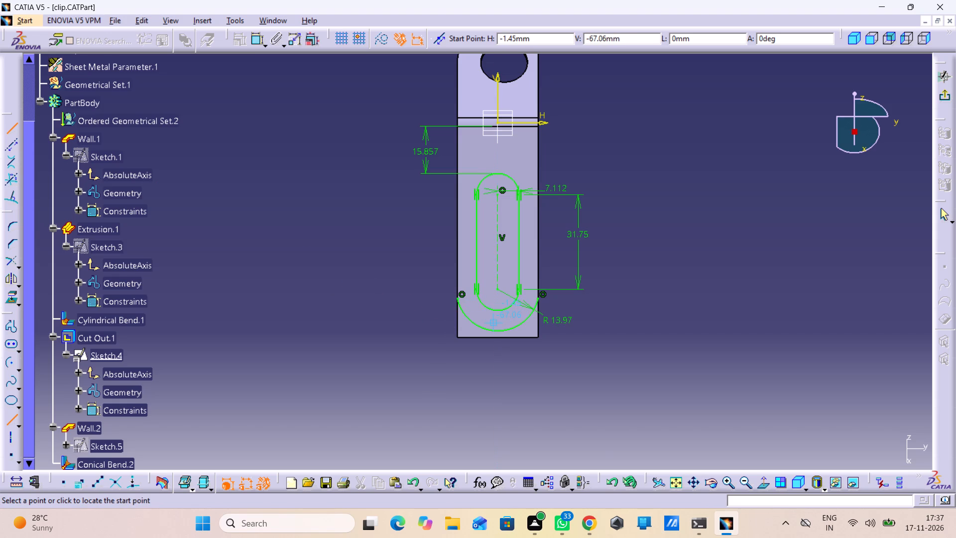
pyautogui.click(508, 316)
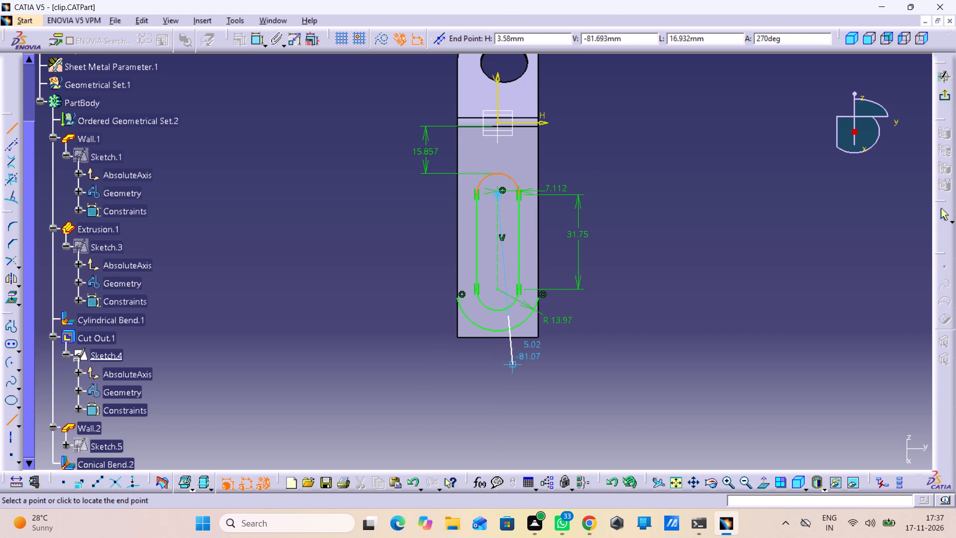
pyautogui.click(510, 367)
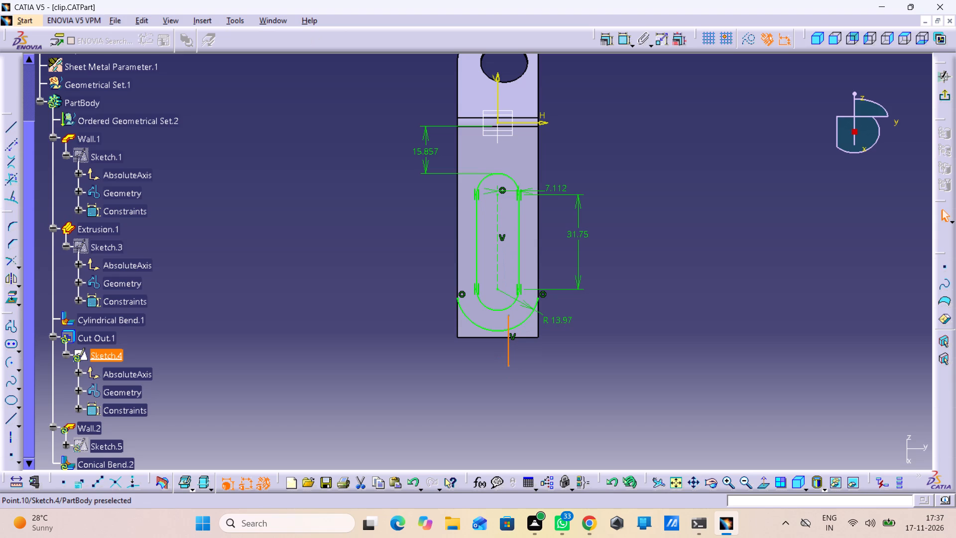
pyautogui.click(448, 394)
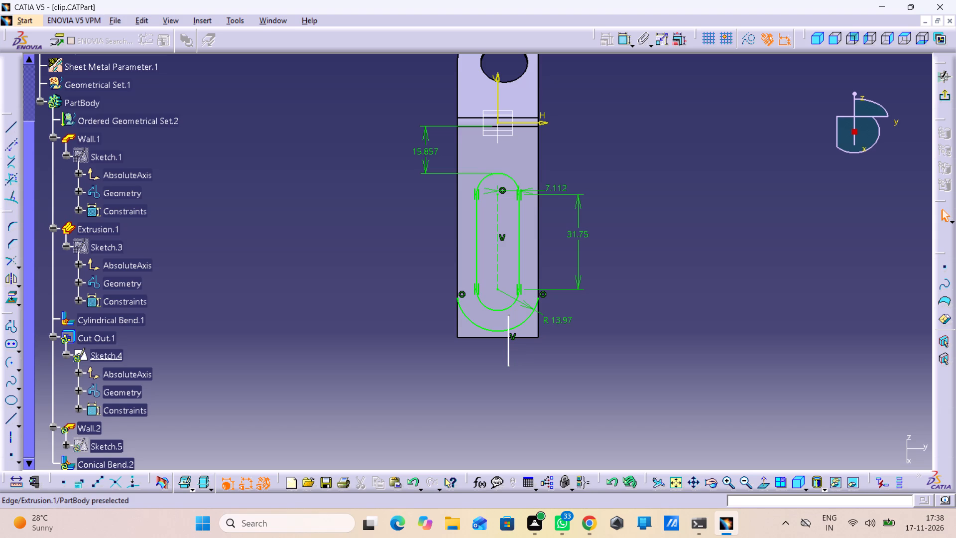
# Dimension the new line from the sketch's vertical axis and set the offset to 3.048/2 (1.524 mm).
pyautogui.doubleClick(626, 38)
pyautogui.click(499, 103)
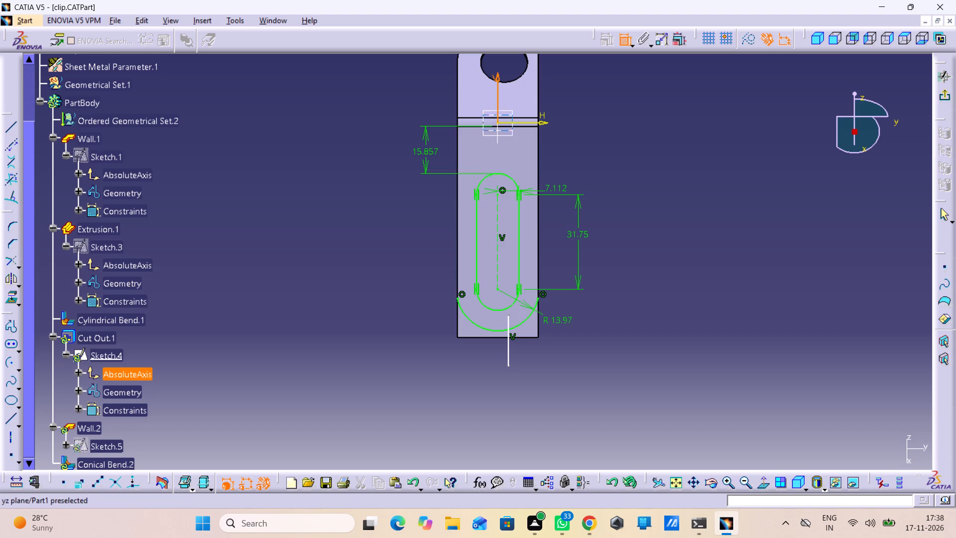
pyautogui.click(511, 319)
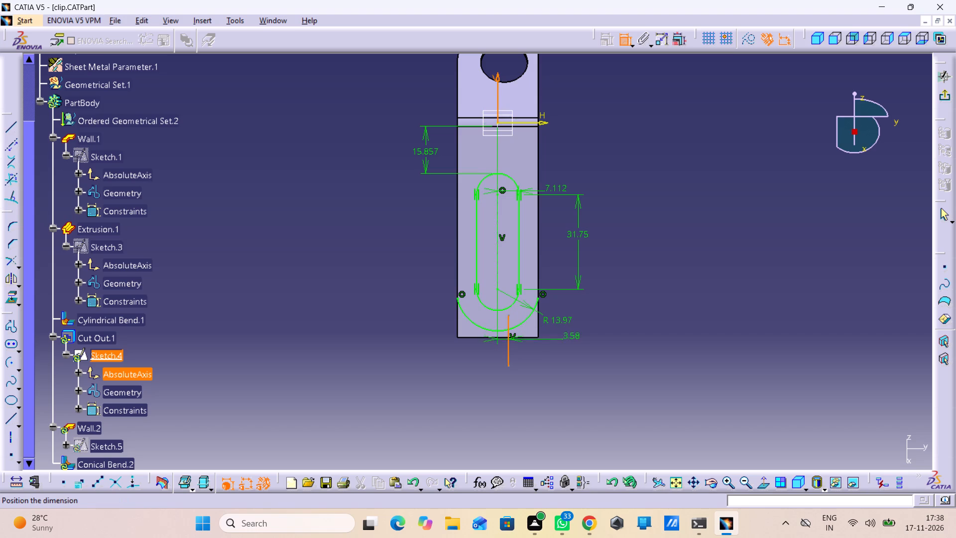
pyautogui.click(583, 355)
pyautogui.doubleClick(582, 350)
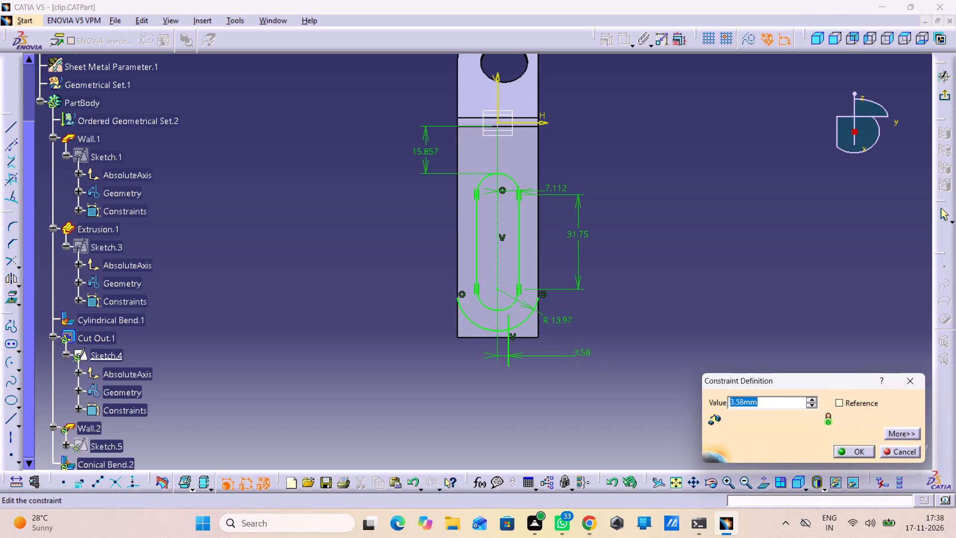
pyautogui.write('3.')
pyautogui.write('04')
pyautogui.write('8/')
pyautogui.press('2')
pyautogui.press('Return')
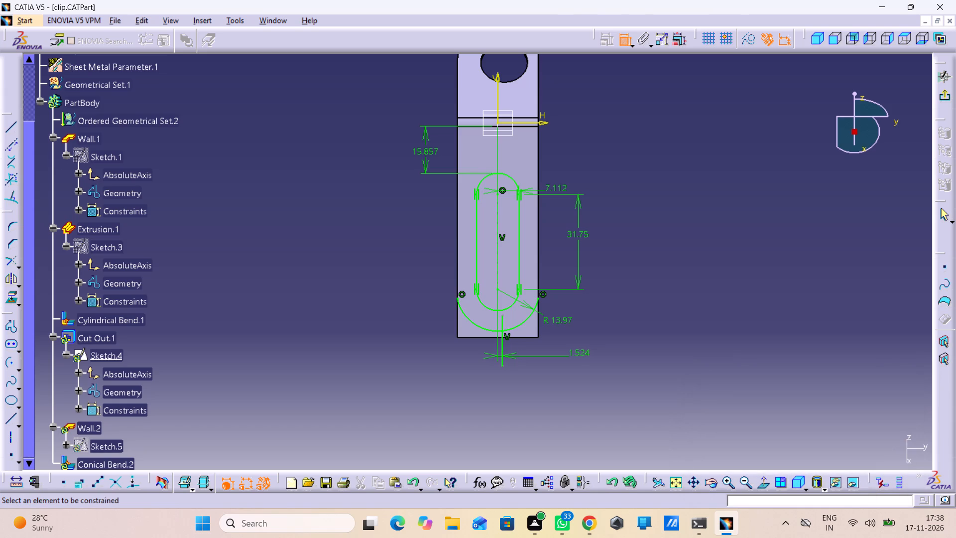
# Make the line's upper endpoint coincident with the slot's lower end arc.
pyautogui.moveTo(525, 387); pyautogui.dragTo(530, 343, button='middle')
pyautogui.rightClick(525, 387)
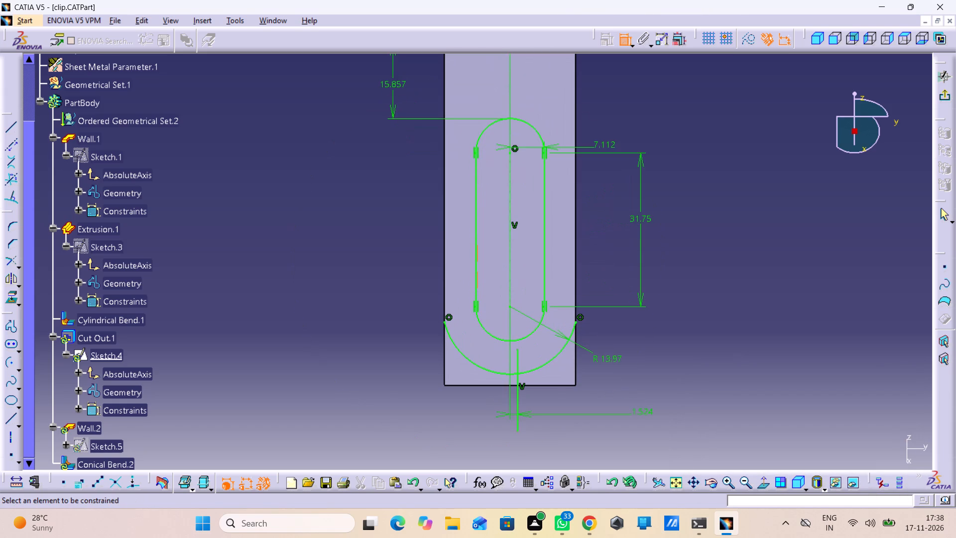
pyautogui.click(516, 351)
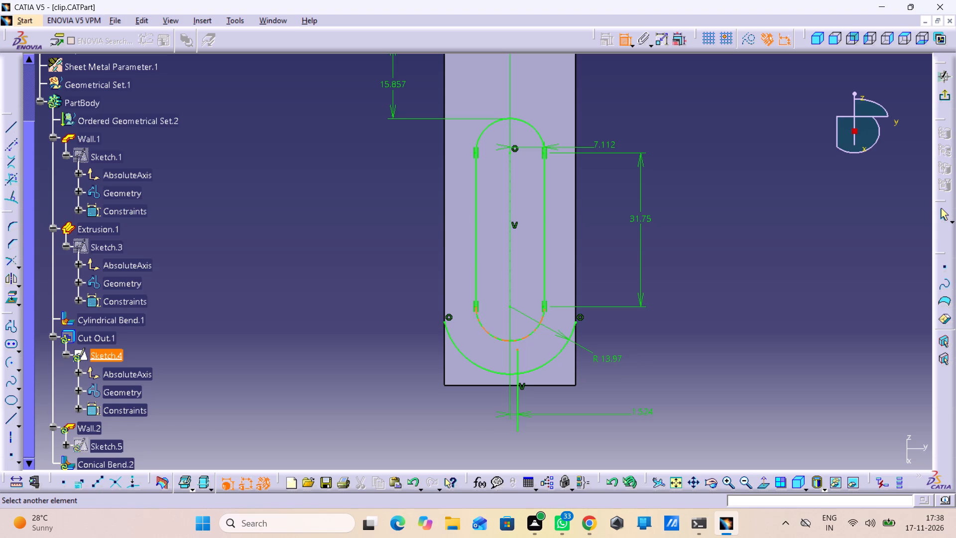
pyautogui.click(522, 340)
pyautogui.rightClick(678, 378)
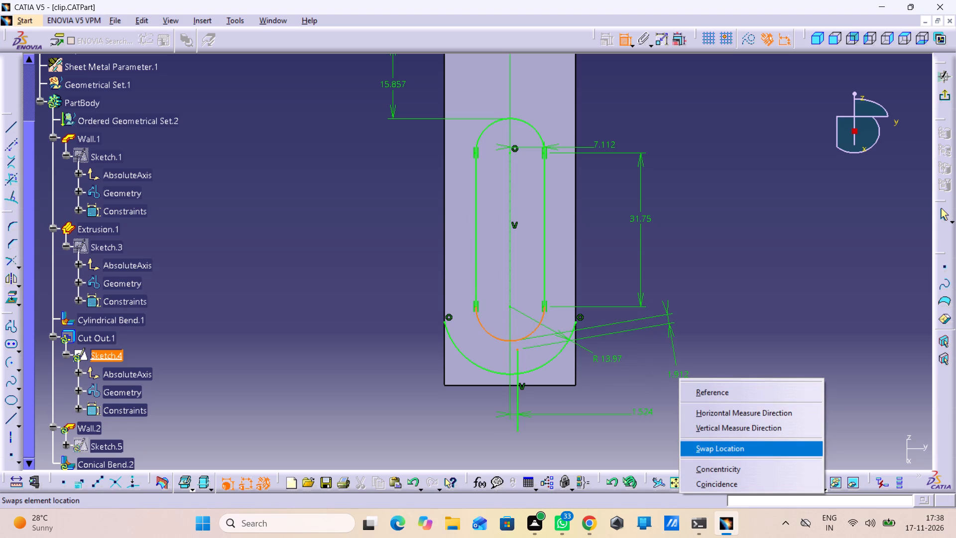
pyautogui.click(705, 482)
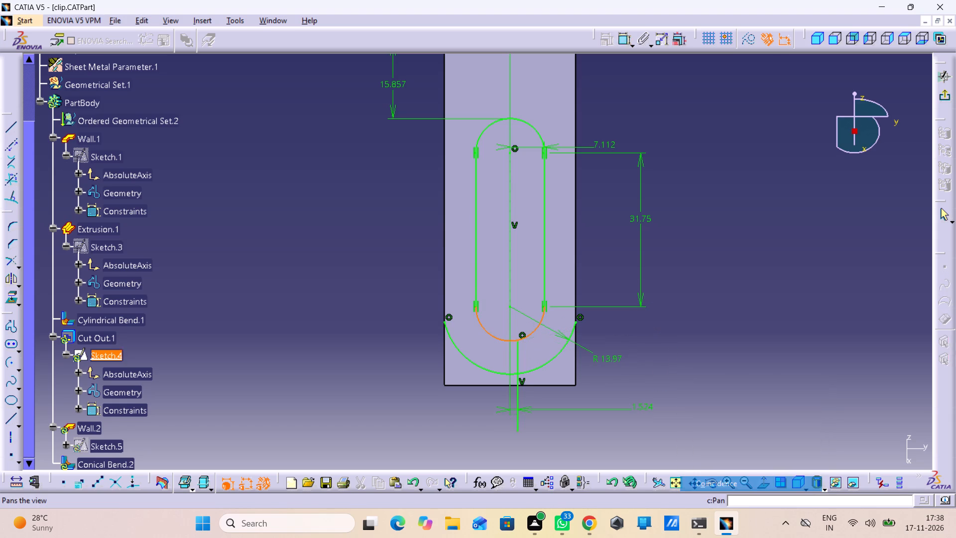
# Make the vertical line's lower endpoint coincident with the R 13.97 outer end arc.
pyautogui.click(519, 431)
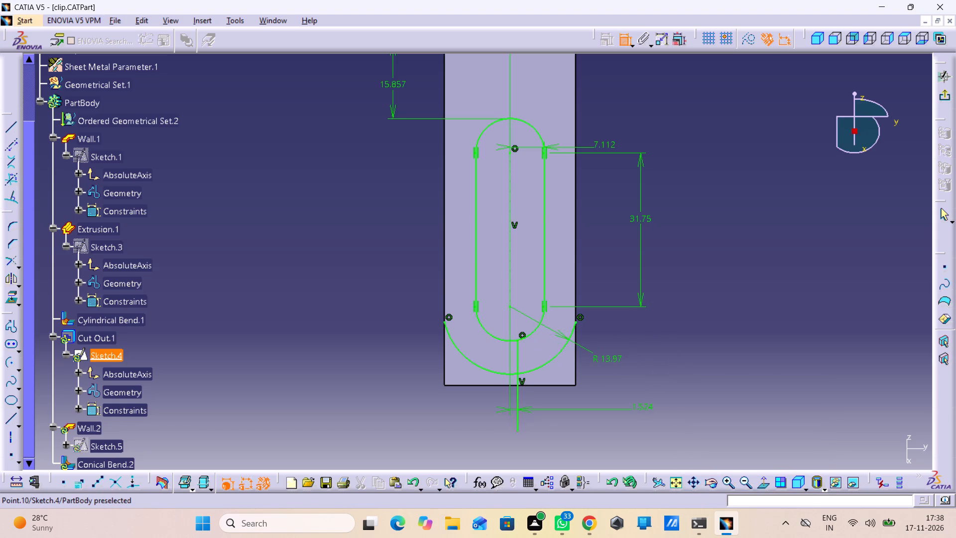
pyautogui.click(526, 372)
pyautogui.rightClick(633, 388)
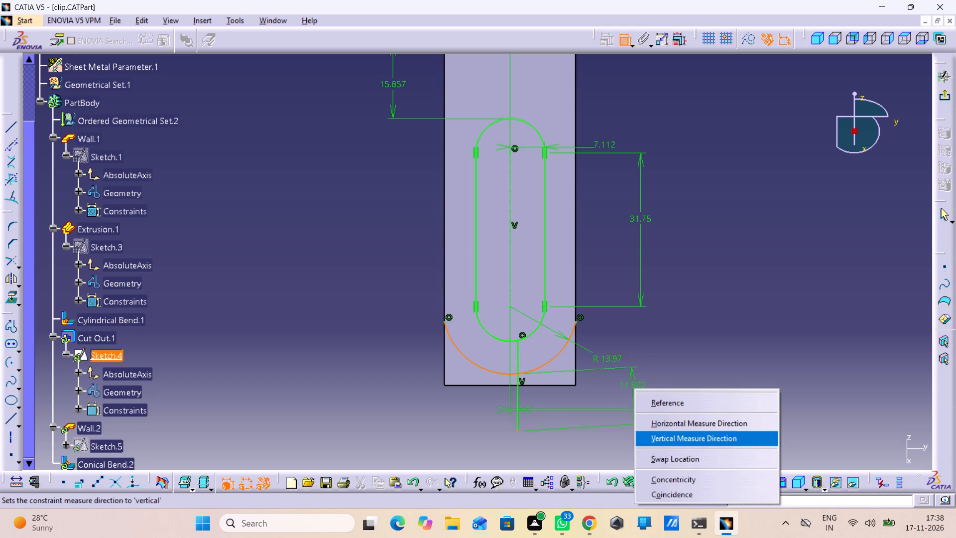
pyautogui.click(657, 489)
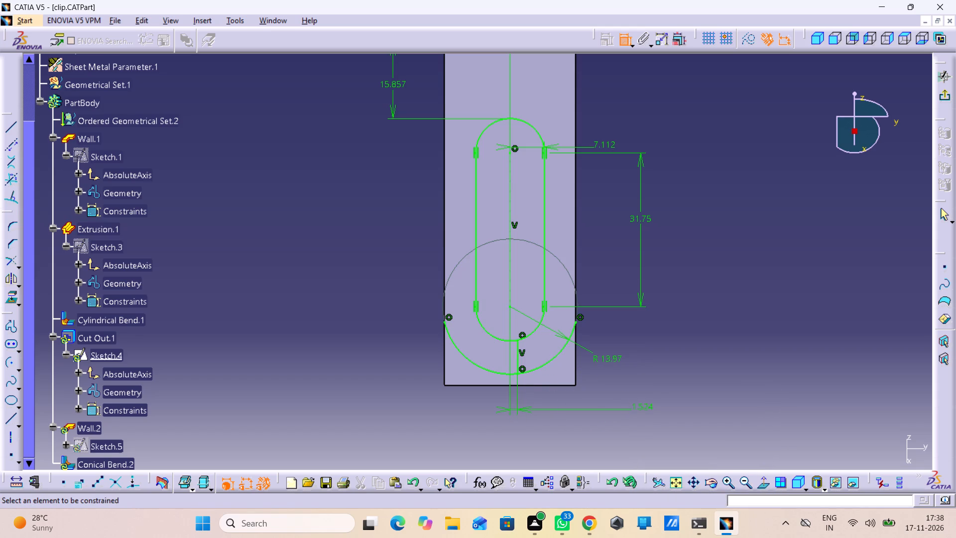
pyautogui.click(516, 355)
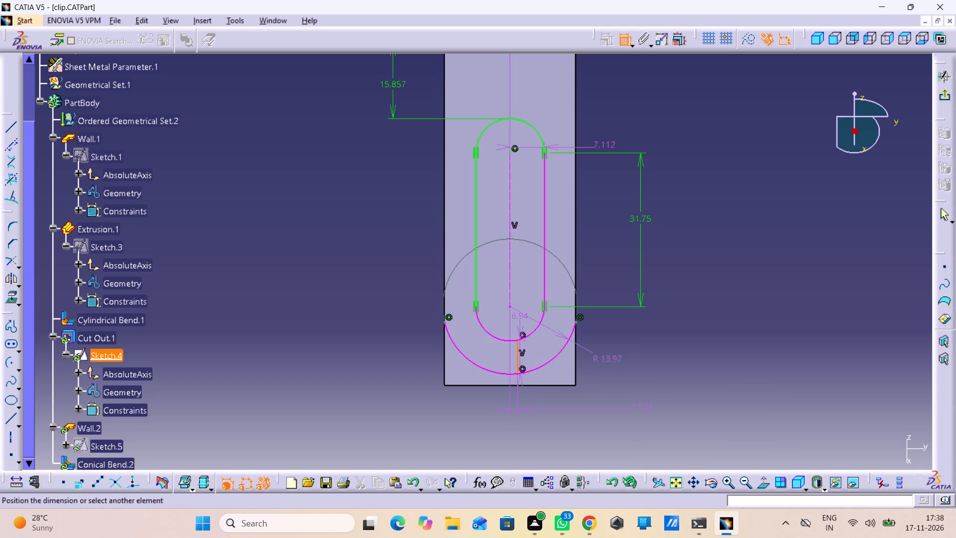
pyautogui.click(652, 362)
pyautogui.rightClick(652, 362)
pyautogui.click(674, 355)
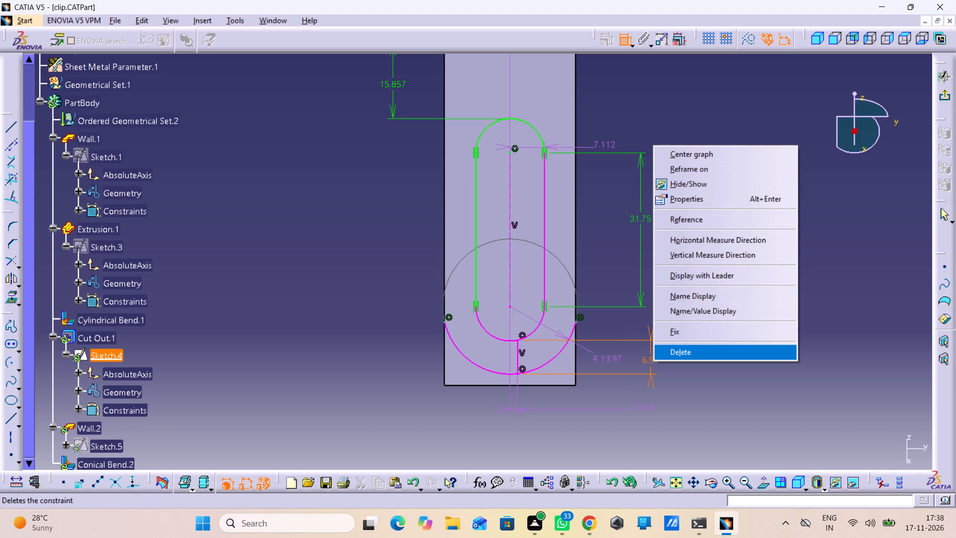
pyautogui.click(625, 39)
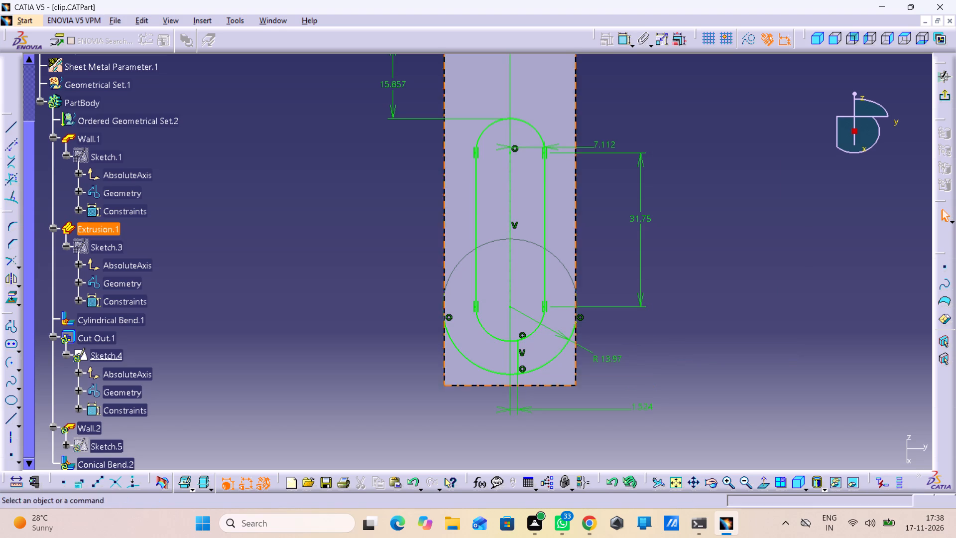
# Mirror the short vertical line about the sketch's vertical axis.
pyautogui.click(515, 353)
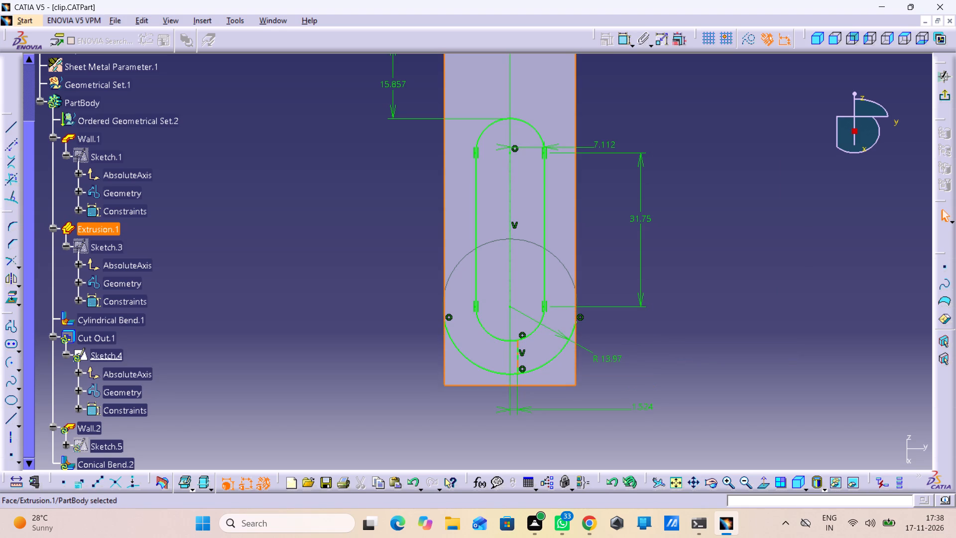
pyautogui.click(519, 346)
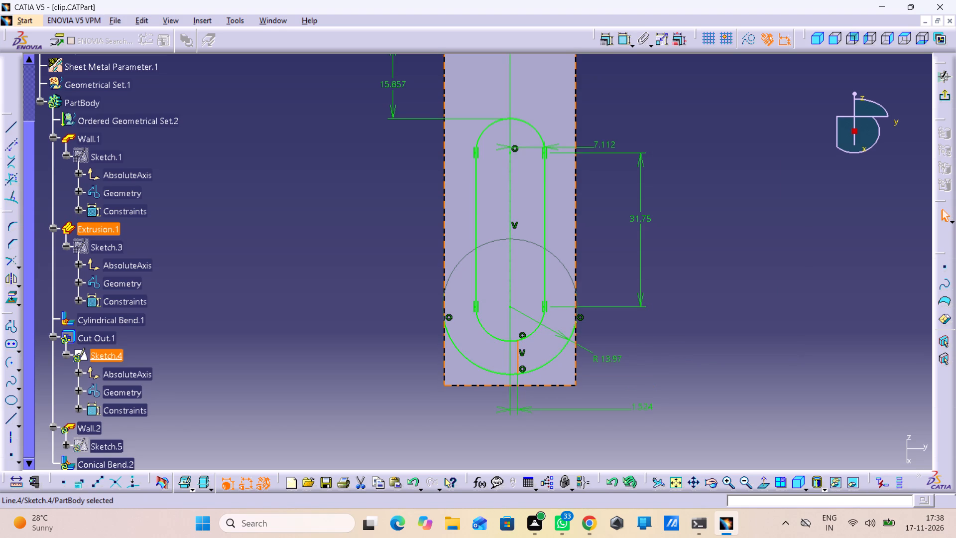
pyautogui.click(13, 282)
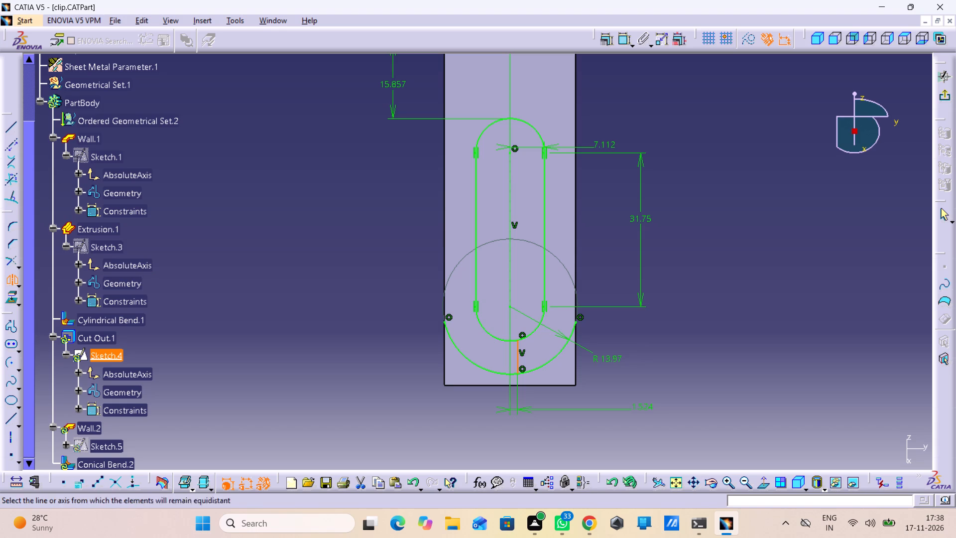
pyautogui.click(510, 172)
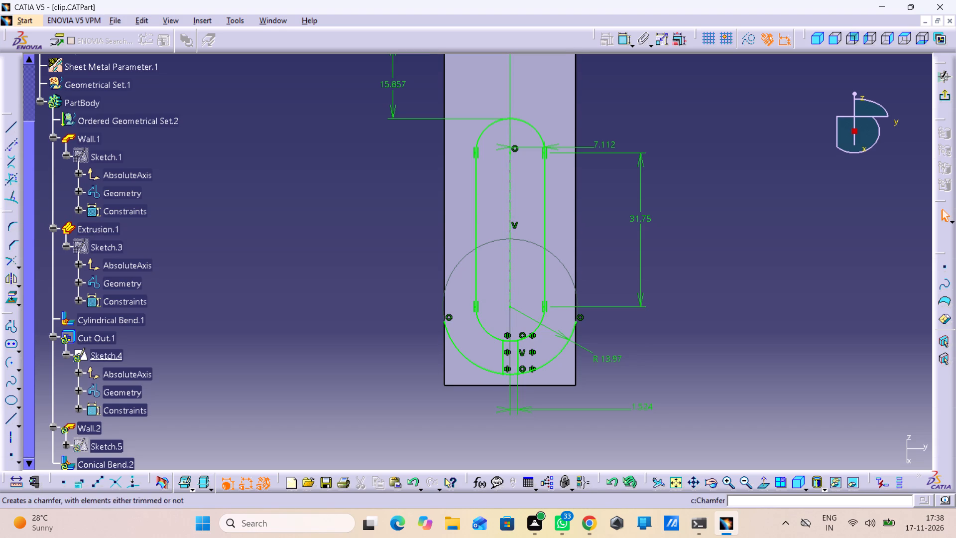
# Quick Trim the pieces of the outer end arc and the slot's lower arc between the two short vertical lines.
pyautogui.click(24, 267)
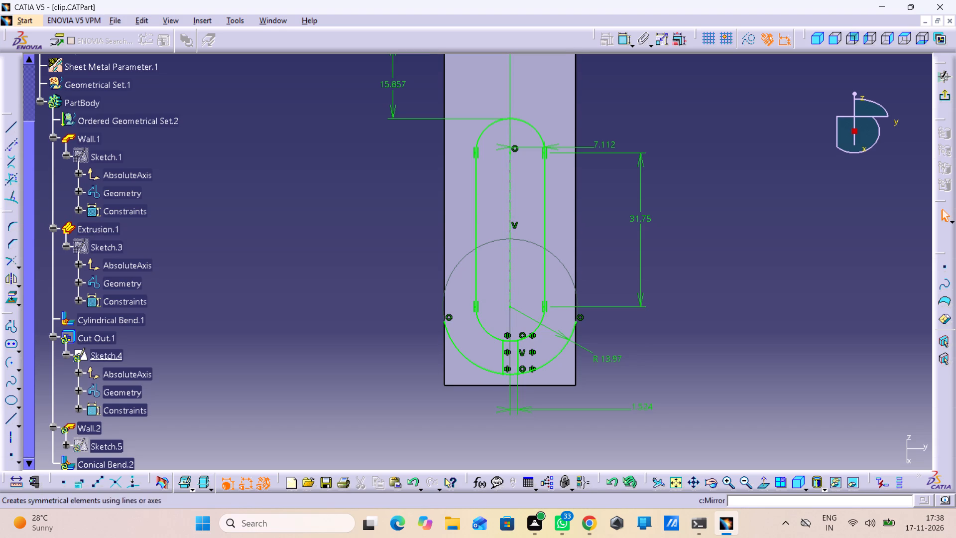
pyautogui.click(19, 267)
pyautogui.doubleClick(72, 281)
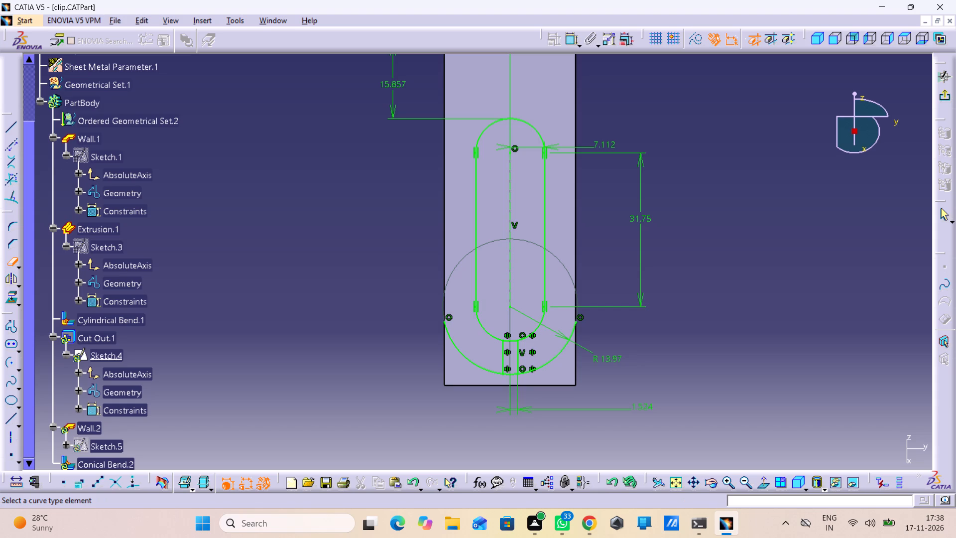
pyautogui.click(506, 375)
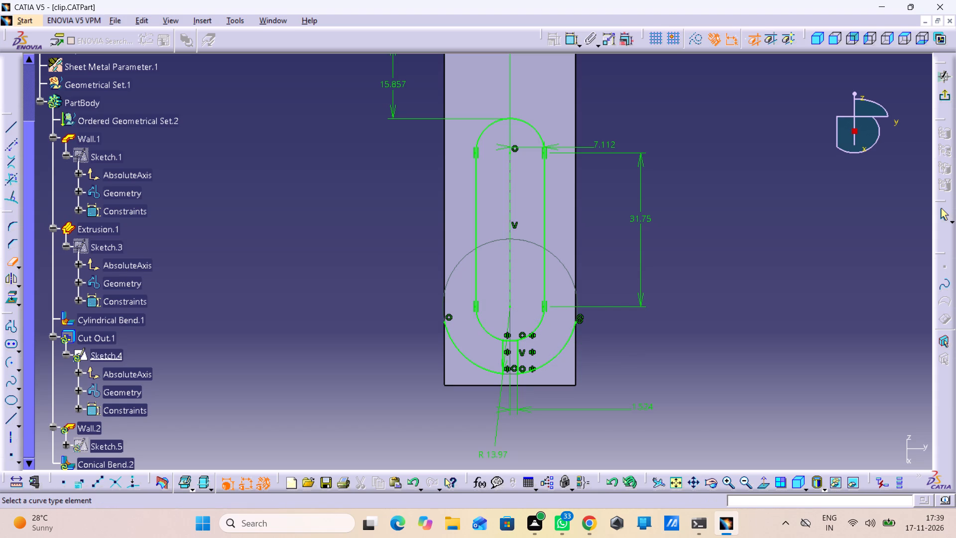
pyautogui.click(512, 341)
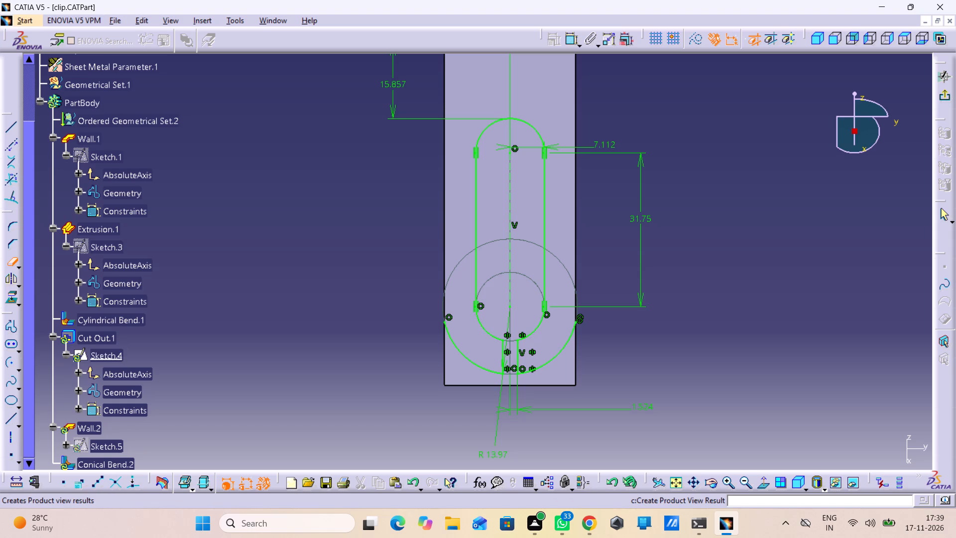
# Exit the cut-out's sketch and update the part.
pyautogui.click(944, 102)
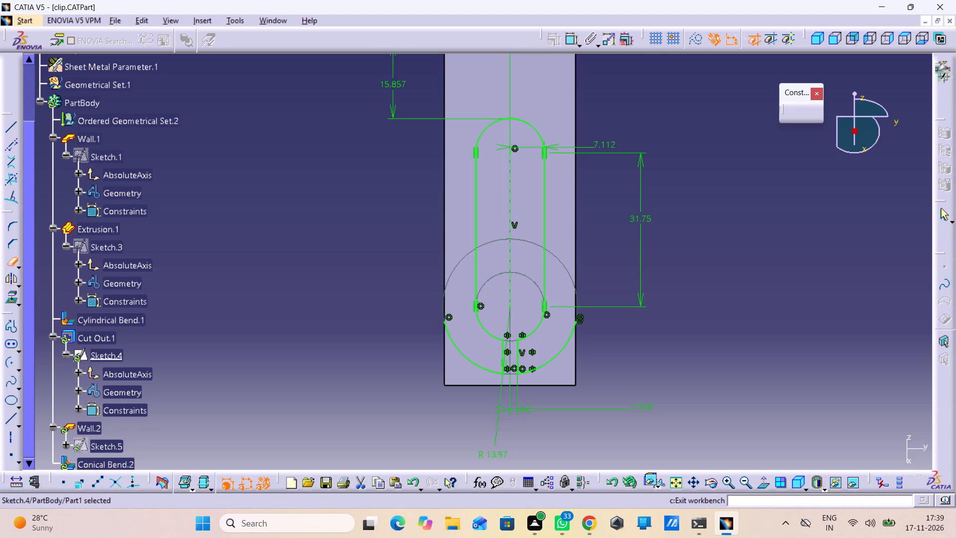
pyautogui.click(738, 485)
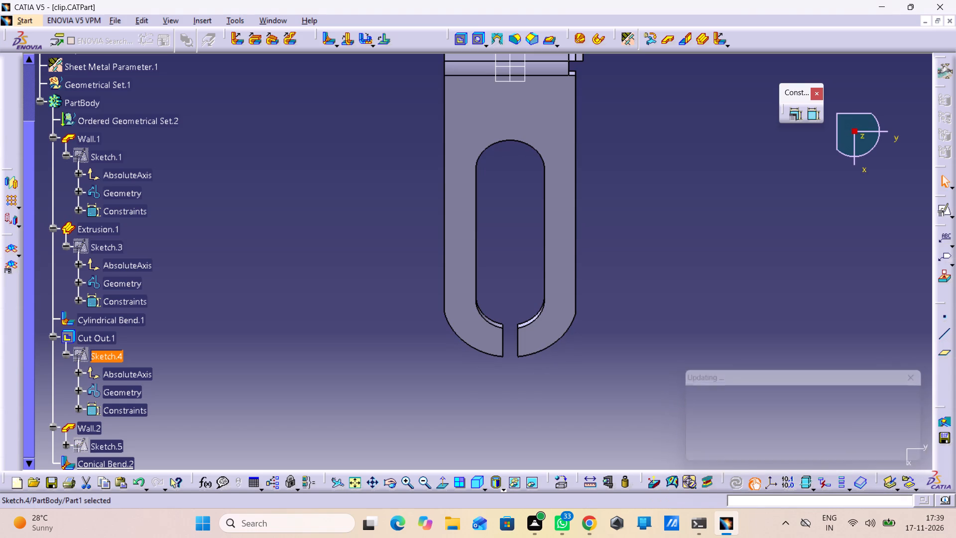
# Inspect the clip and the gap in its slotted end from several sides, finishing in the isometric view.
pyautogui.moveTo(678, 405); pyautogui.dragTo(678, 438, button='middle')
pyautogui.rightClick(678, 405)
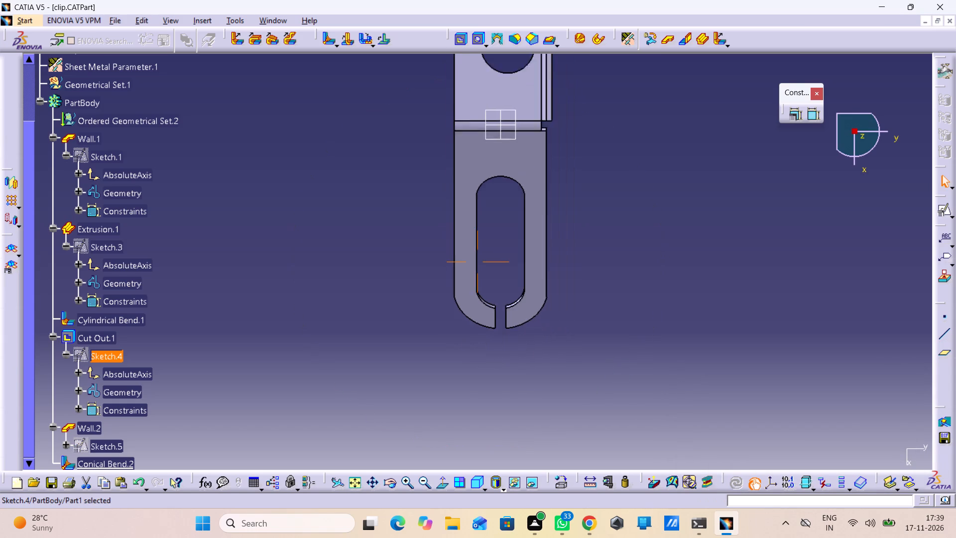
pyautogui.moveTo(678, 438); pyautogui.dragTo(678, 455, button='middle')
pyautogui.moveTo(664, 418); pyautogui.dragTo(480, 299, button='middle')
pyautogui.moveTo(626, 395); pyautogui.dragTo(480, 299, button='right')
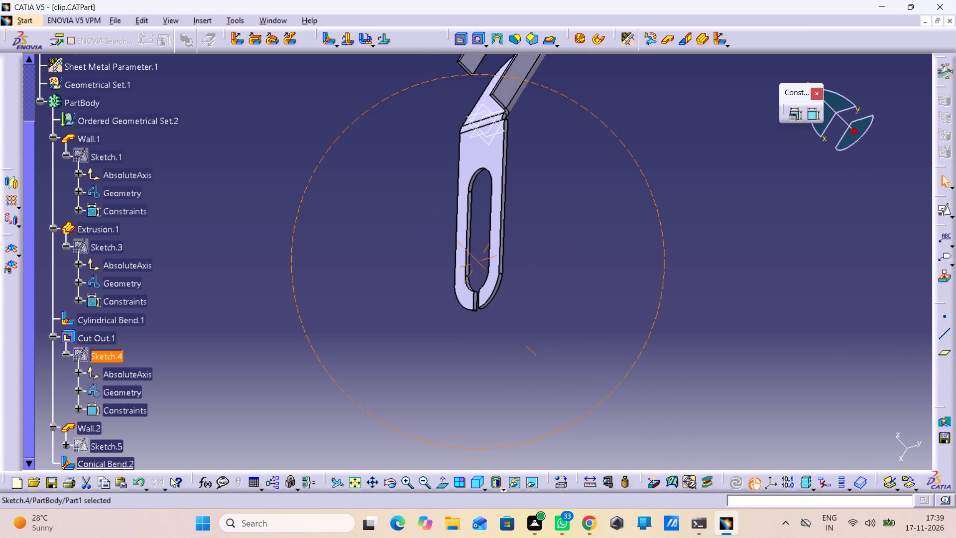
pyautogui.moveTo(480, 299); pyautogui.dragTo(459, 292, button='right')
pyautogui.moveTo(480, 299); pyautogui.dragTo(459, 292, button='middle')
pyautogui.moveTo(523, 249); pyautogui.dragTo(483, 347, button='middle')
pyautogui.moveTo(491, 296); pyautogui.dragTo(600, 318, button='middle')
pyautogui.moveTo(491, 296); pyautogui.dragTo(600, 318, button='right')
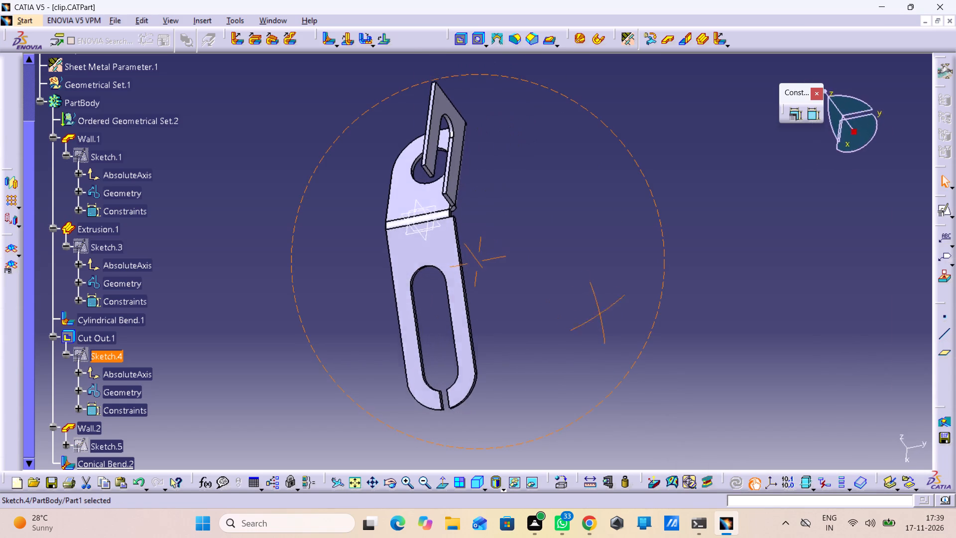
pyautogui.moveTo(600, 318); pyautogui.dragTo(603, 331, button='right')
pyautogui.moveTo(600, 318); pyautogui.dragTo(603, 331, button='middle')
pyautogui.moveTo(590, 185); pyautogui.dragTo(601, 262, button='middle')
pyautogui.moveTo(590, 185); pyautogui.dragTo(601, 262, button='right')
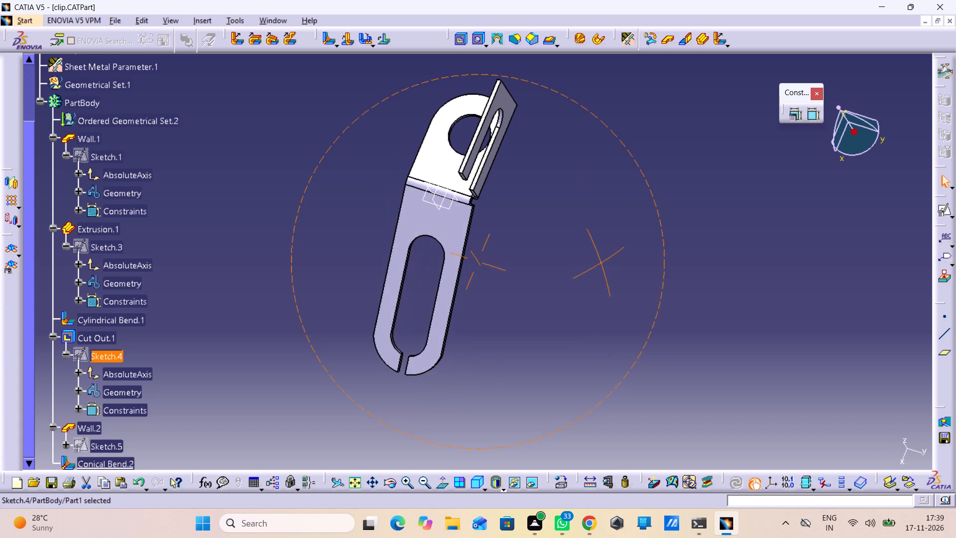
pyautogui.moveTo(544, 383); pyautogui.dragTo(469, 430, button='middle')
pyautogui.moveTo(538, 387); pyautogui.dragTo(467, 424, button='right')
pyautogui.moveTo(606, 208); pyautogui.dragTo(623, 318, button='middle')
pyautogui.moveTo(606, 208); pyautogui.dragTo(623, 318, button='right')
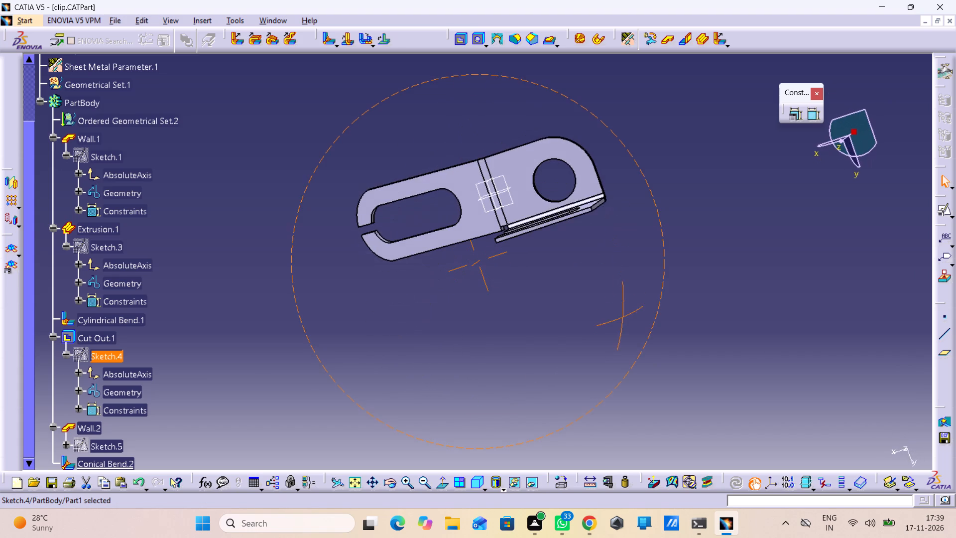
pyautogui.moveTo(623, 318); pyautogui.dragTo(623, 321, button='middle')
pyautogui.moveTo(623, 318); pyautogui.dragTo(623, 321, button='right')
pyautogui.moveTo(449, 364); pyautogui.dragTo(466, 143, button='middle')
pyautogui.moveTo(448, 365); pyautogui.dragTo(466, 143, button='right')
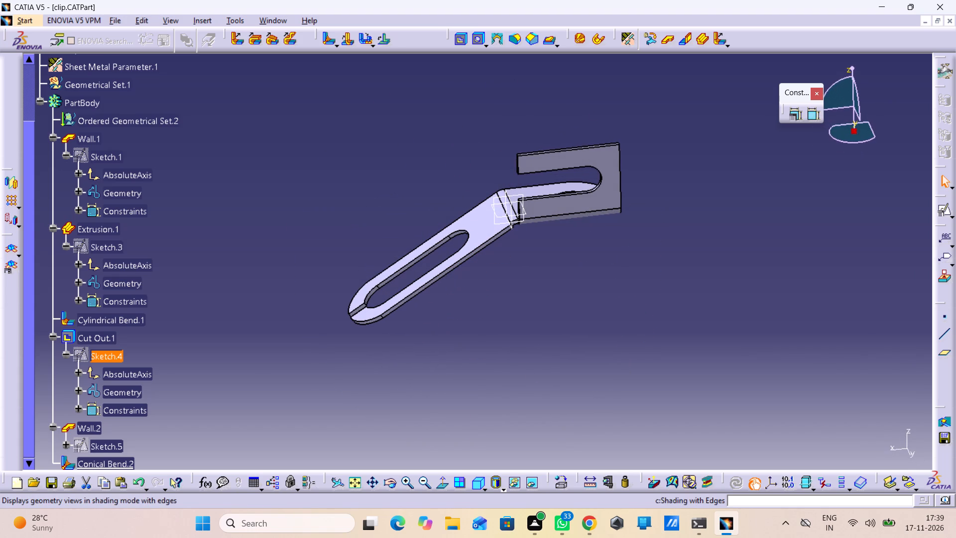
pyautogui.click(479, 486)
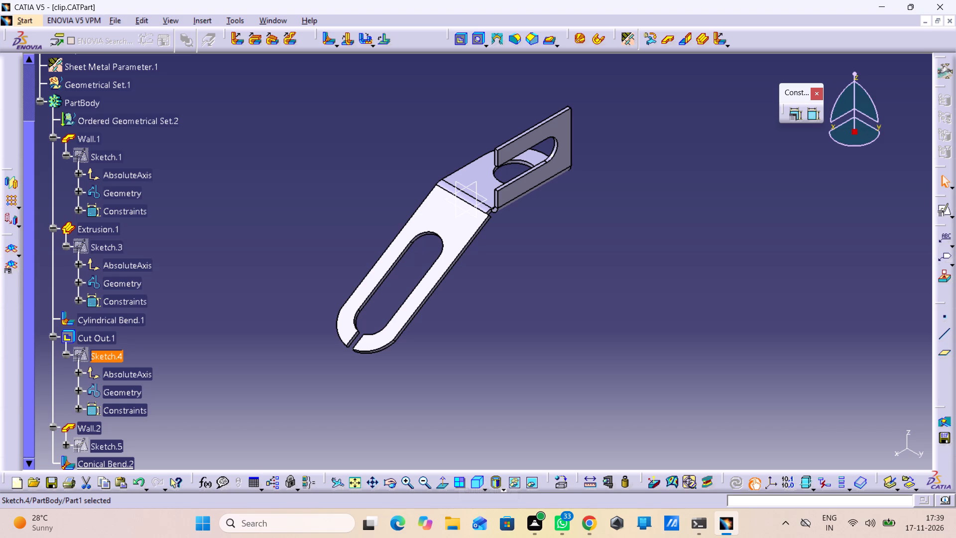
# Save the clip part.
pyautogui.hotkey('ctrl', 's')
pyautogui.hotkey('ctrl', 's')
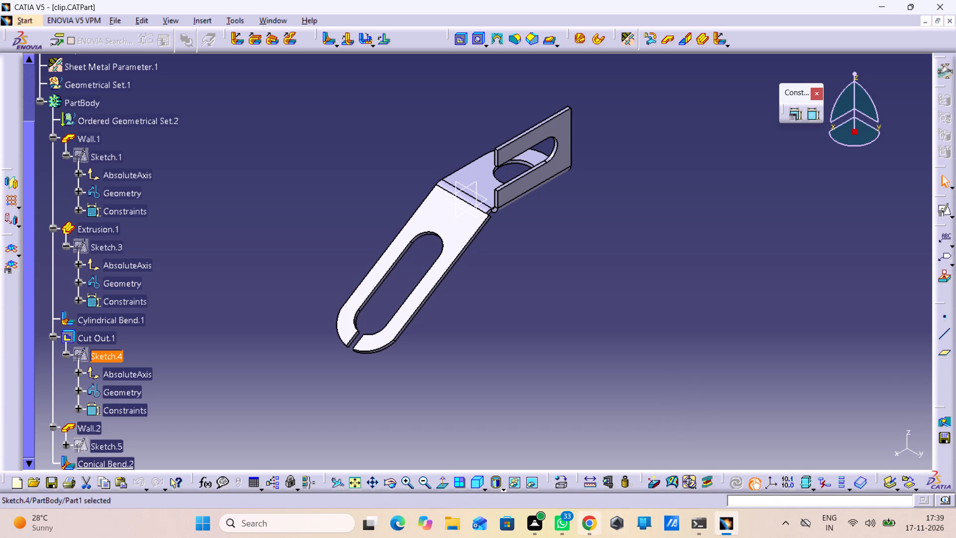